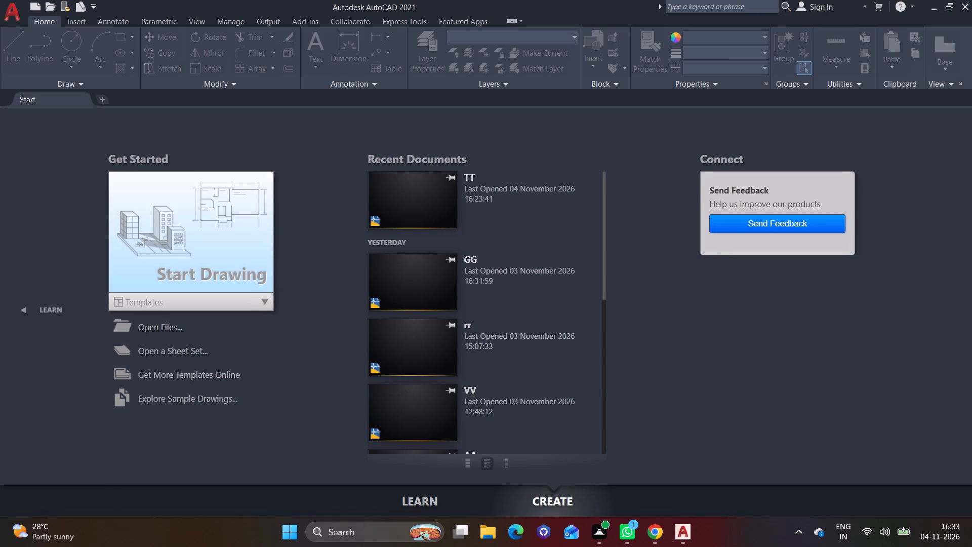
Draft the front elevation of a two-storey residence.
Start a new blank drawing.
left_click(177, 225)
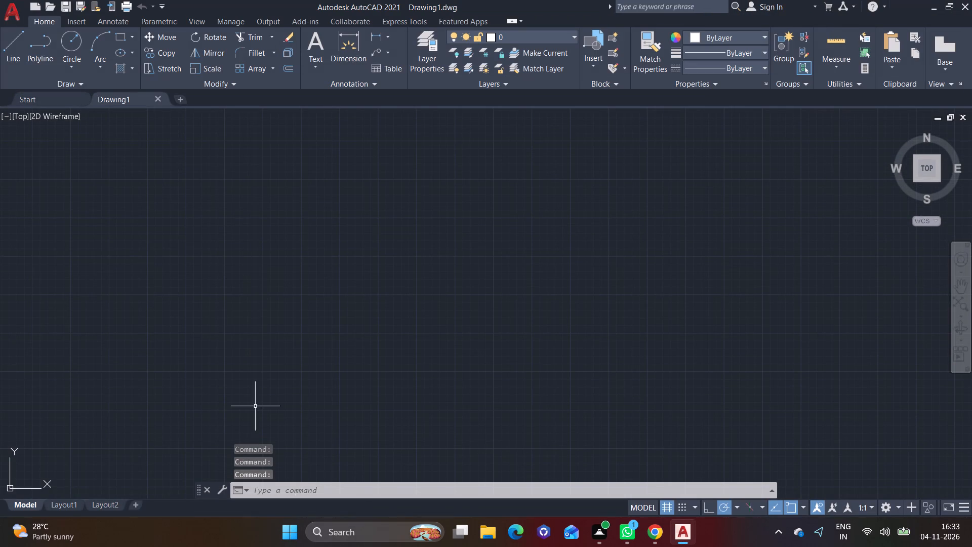
Turn on command-history logging with LOGFILEON.
left_click(314, 489)
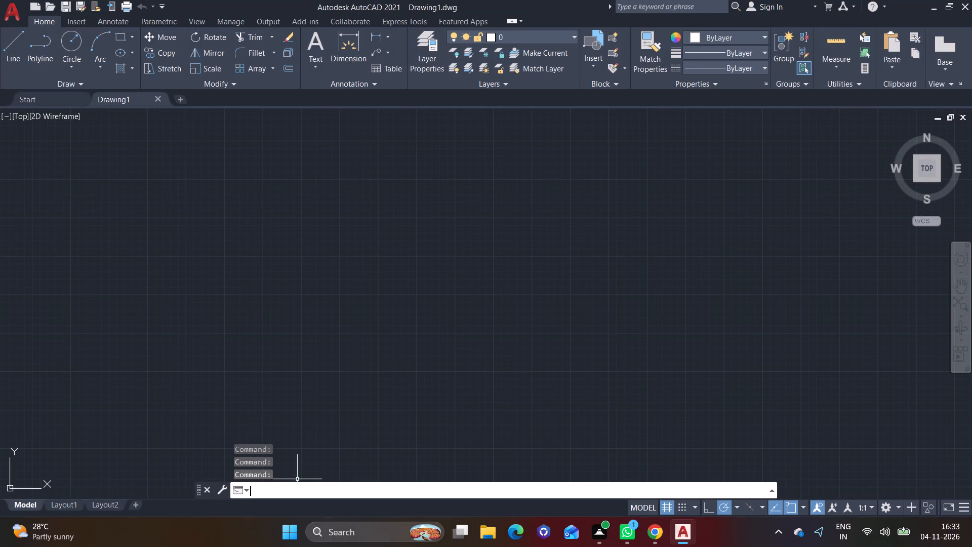
type("LOGFILEON")
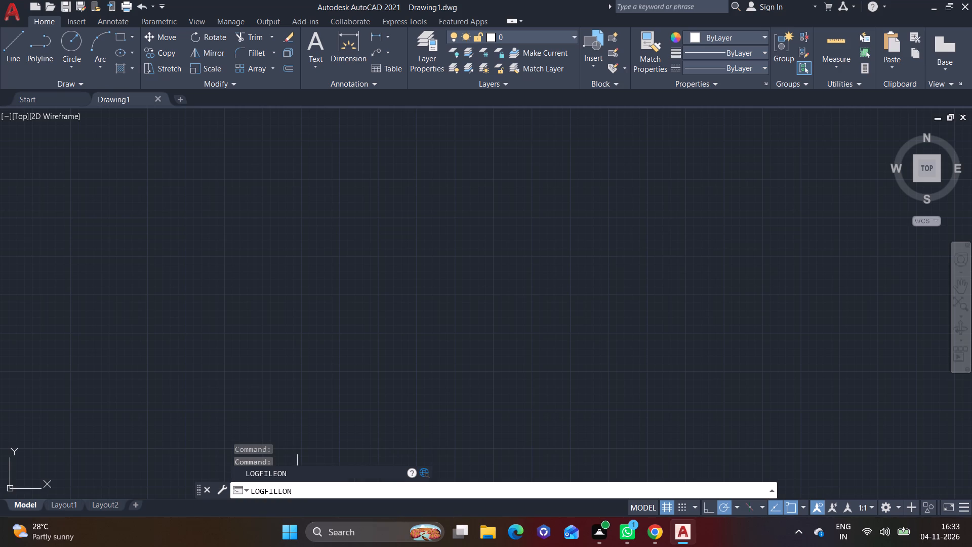
key("Return")
Configure the drawing units to Architectural length type with an insertion scale of Inches.
type("UN")
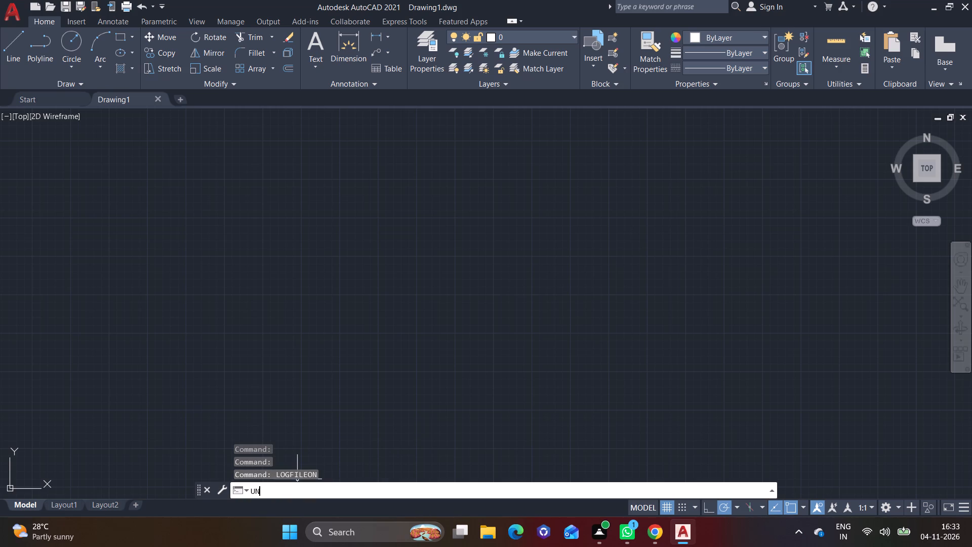
key("Return")
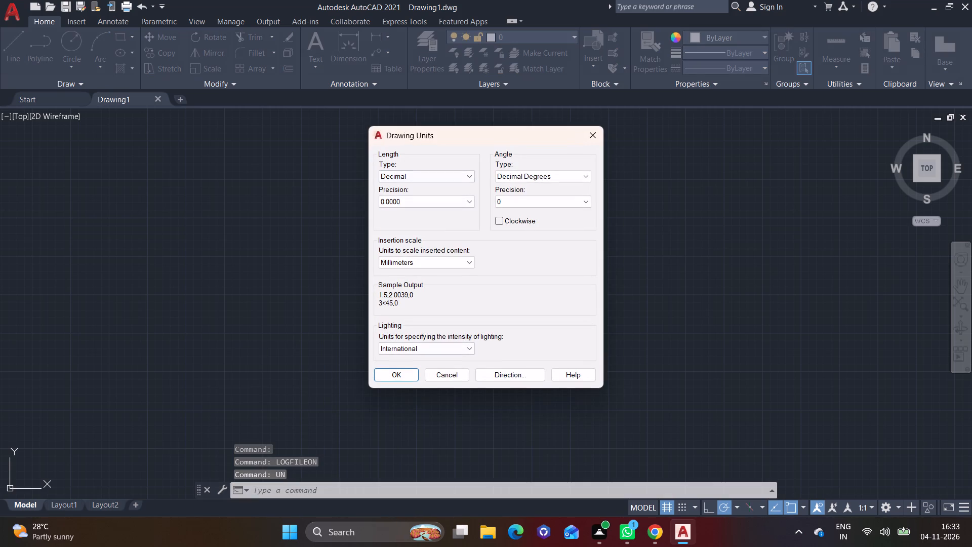
left_click(422, 174)
left_click(423, 185)
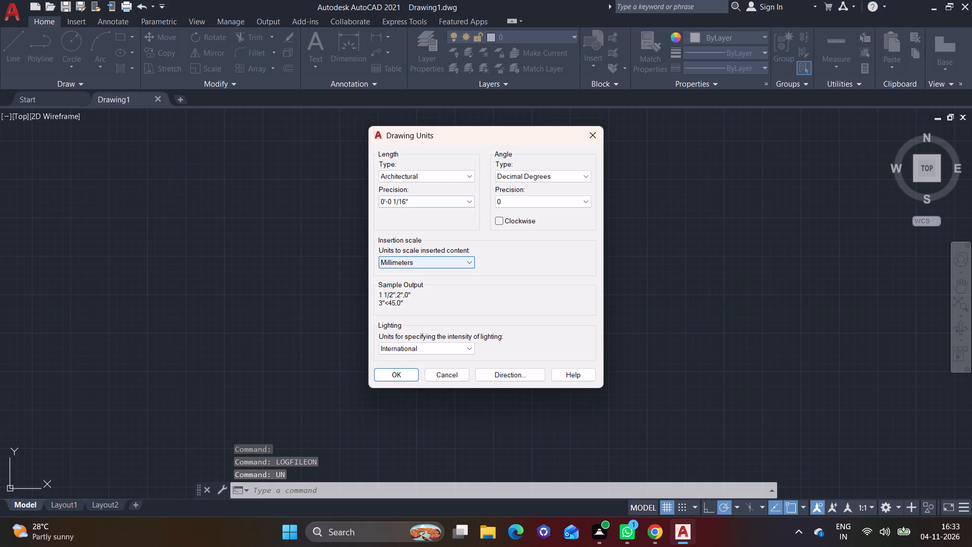
left_click(424, 263)
left_click(421, 282)
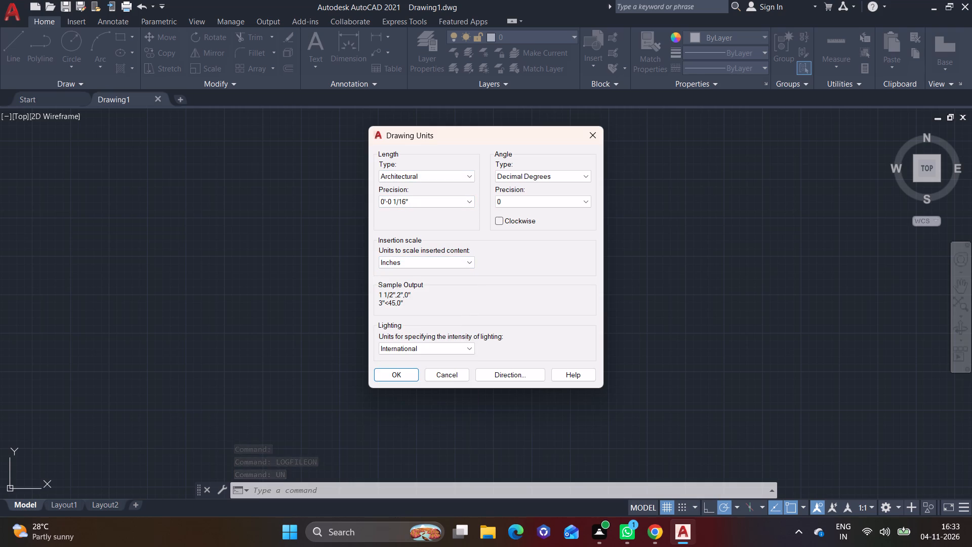
left_click(403, 374)
Draw a horizontal line 42' long in the empty drawing area.
middle_click_drag(338, 338, 301, 319)
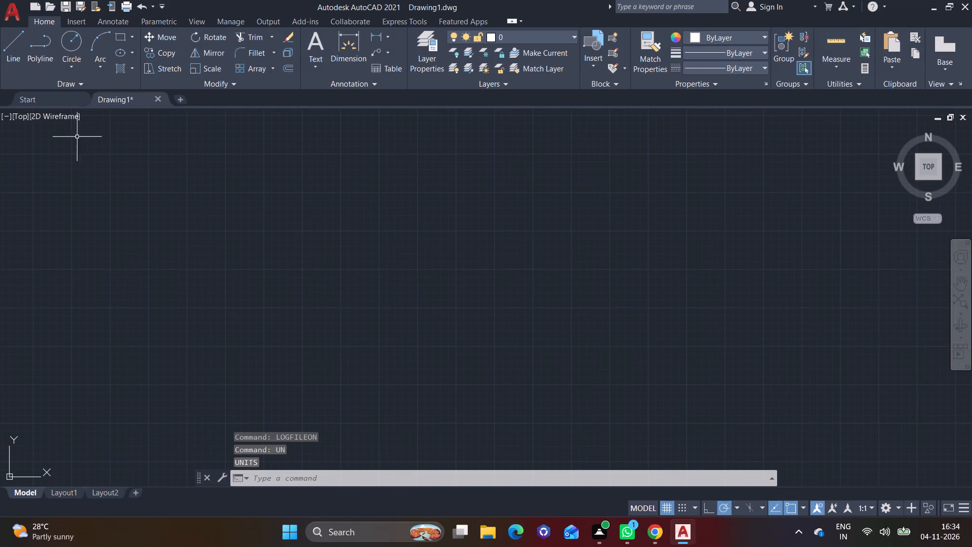
left_click(15, 60)
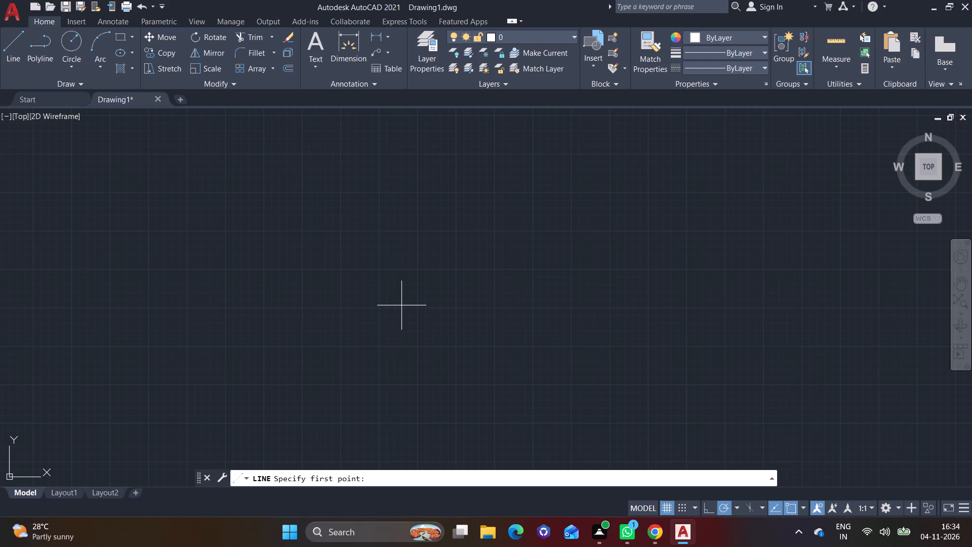
left_click(334, 325)
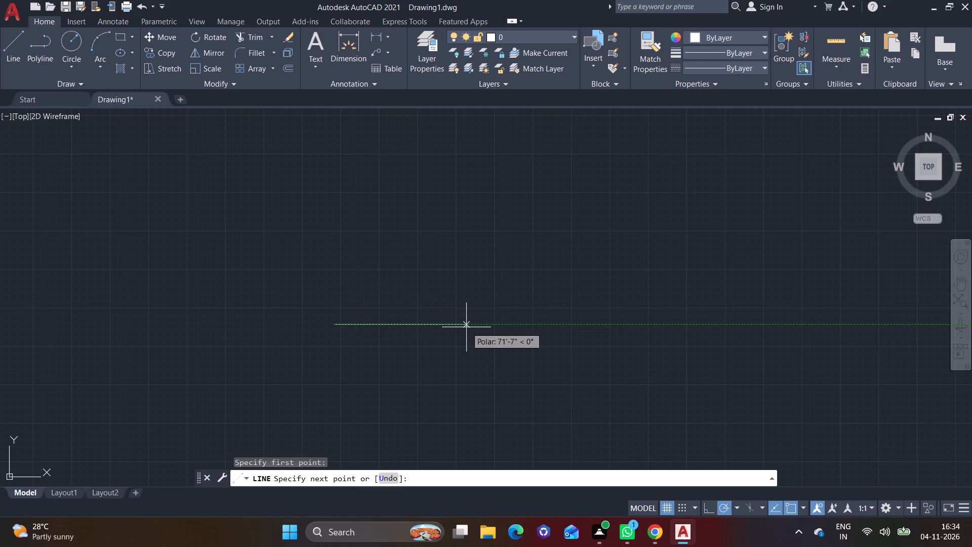
type("42'")
key("Return")
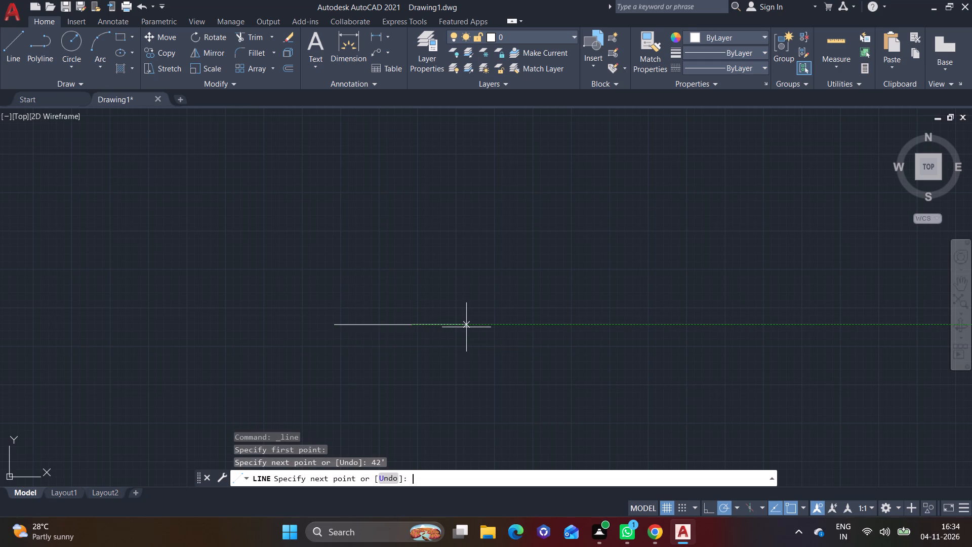
right_click(471, 328)
left_click(518, 329)
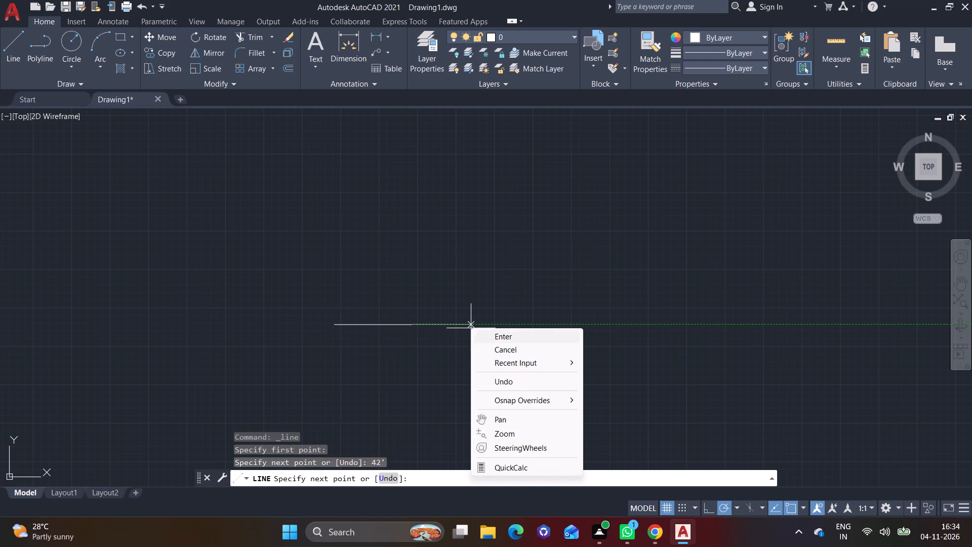
left_click(510, 337)
Draw lines from the 42' line's left end, 6" up, across and down to its right end, forming a closed bar.
scroll(423, 342, "up", 2)
middle_click_drag(415, 344, 648, 382)
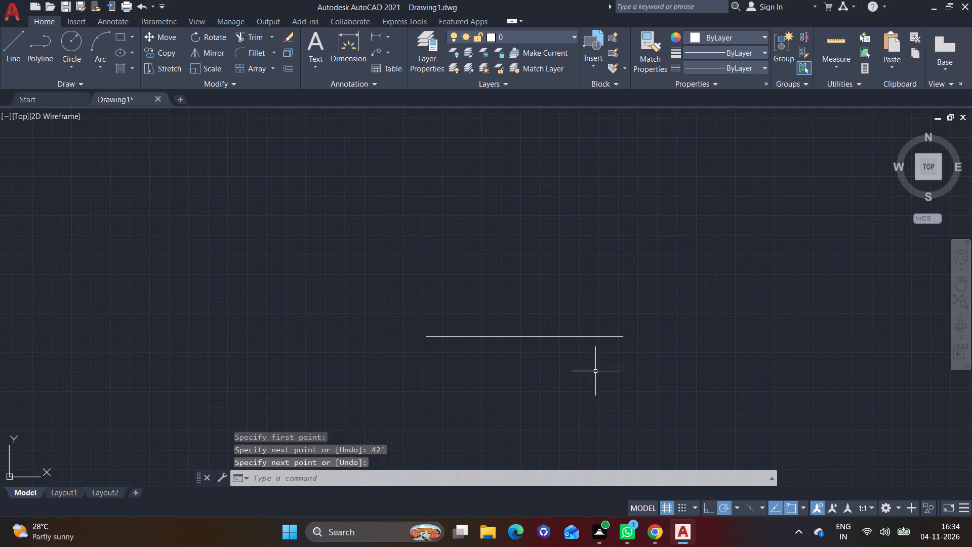
middle_click_drag(579, 374, 547, 407)
scroll(523, 377, "up", 2)
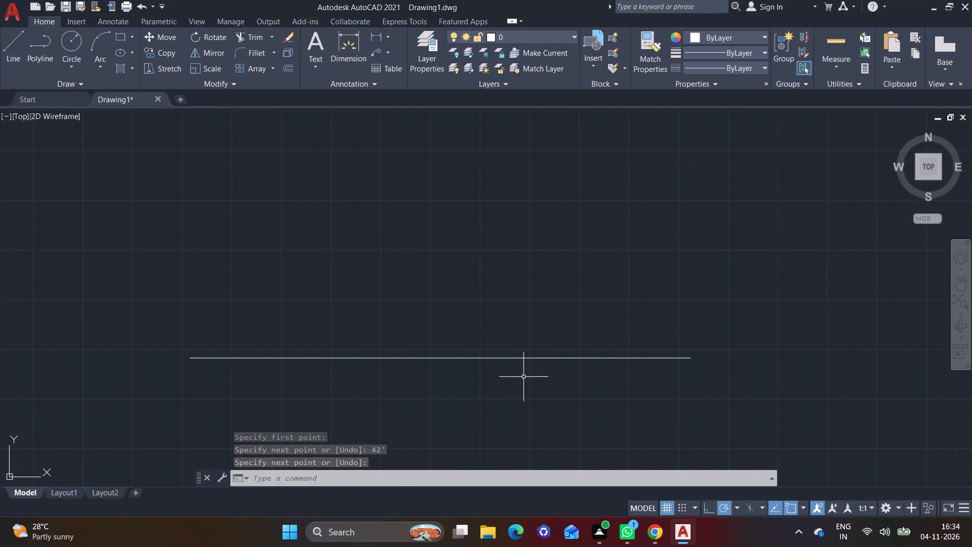
scroll(523, 377, "up", 1)
middle_click_drag(523, 377, 568, 381)
scroll(568, 381, "down", 1)
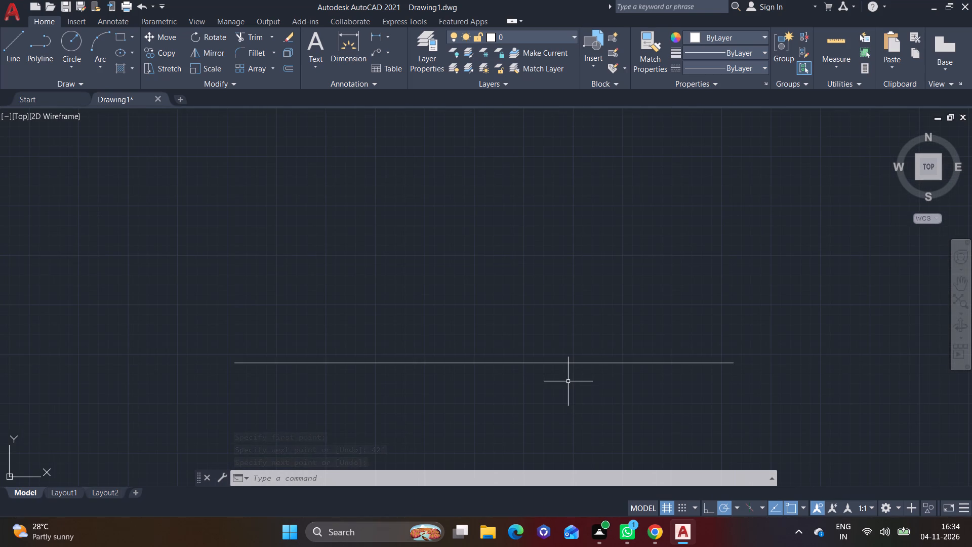
scroll(566, 387, "up", 1)
middle_click_drag(566, 381, 531, 342)
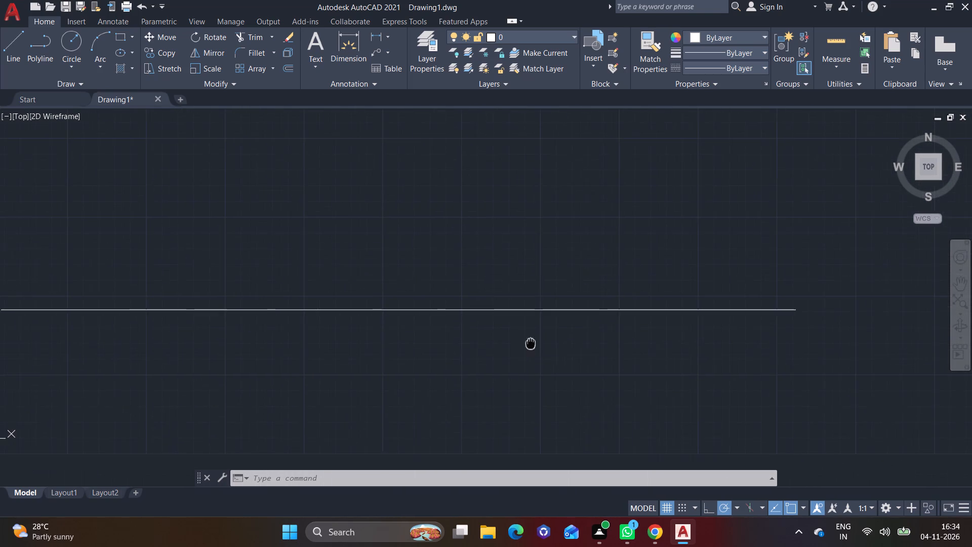
middle_click_drag(531, 342, 591, 385)
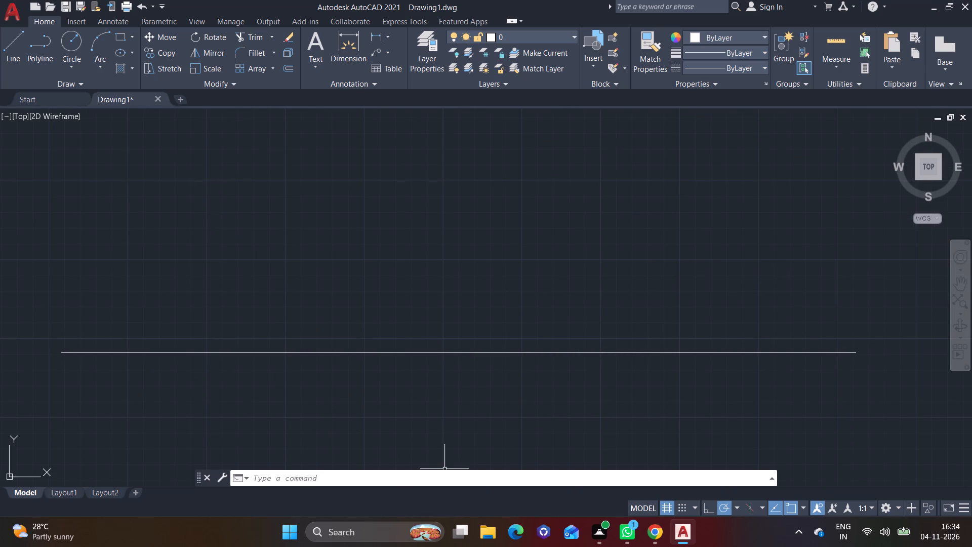
middle_click_drag(495, 484, 491, 425)
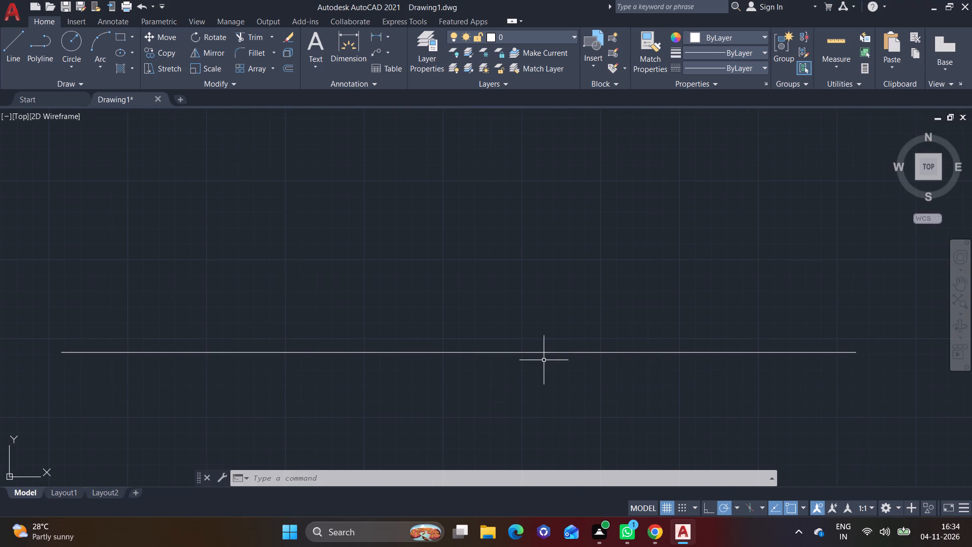
middle_click(541, 359)
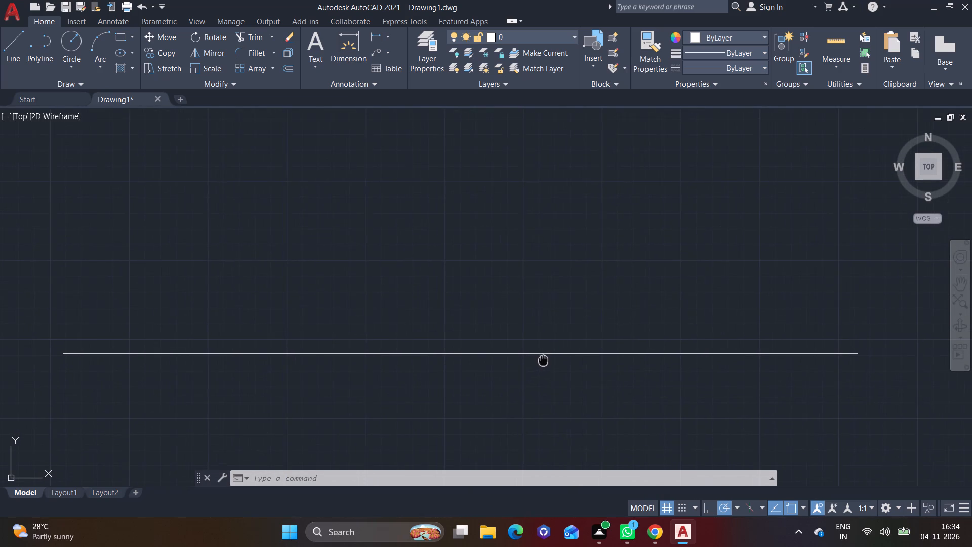
left_click(19, 51)
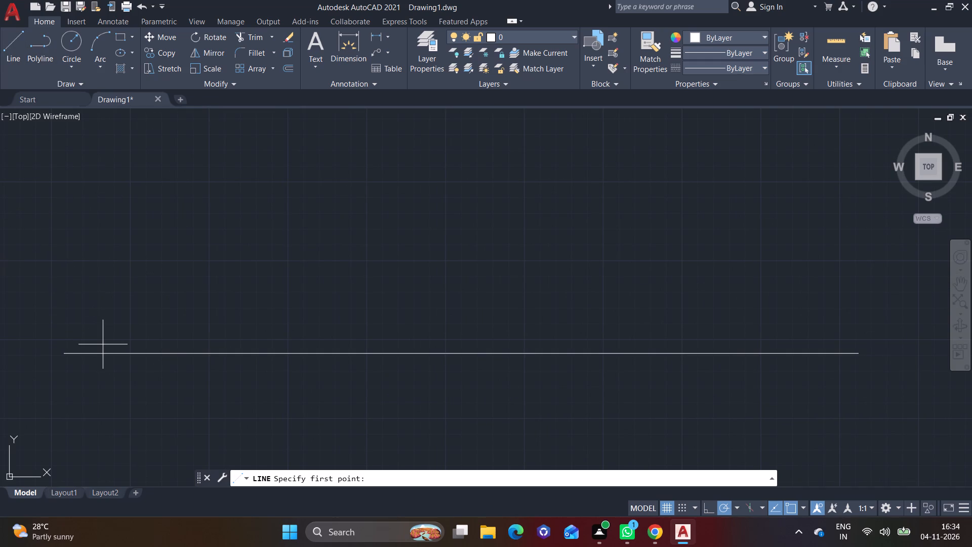
left_click(64, 354)
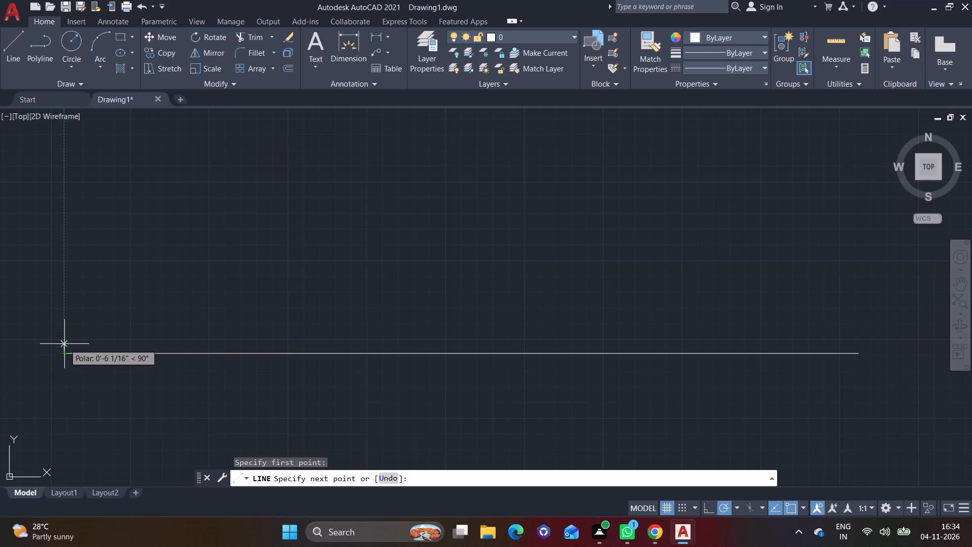
type("6\"")
key("Return")
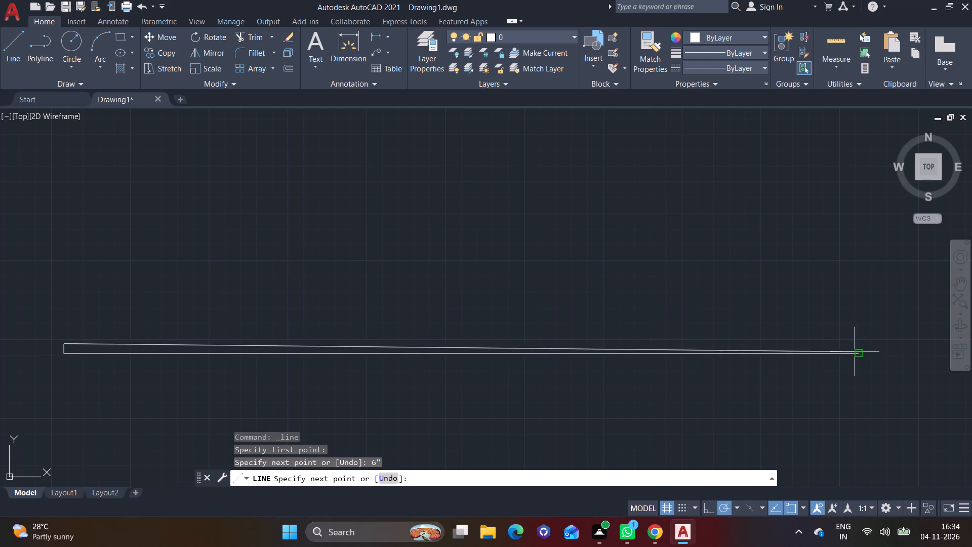
scroll(859, 341, "up", 2)
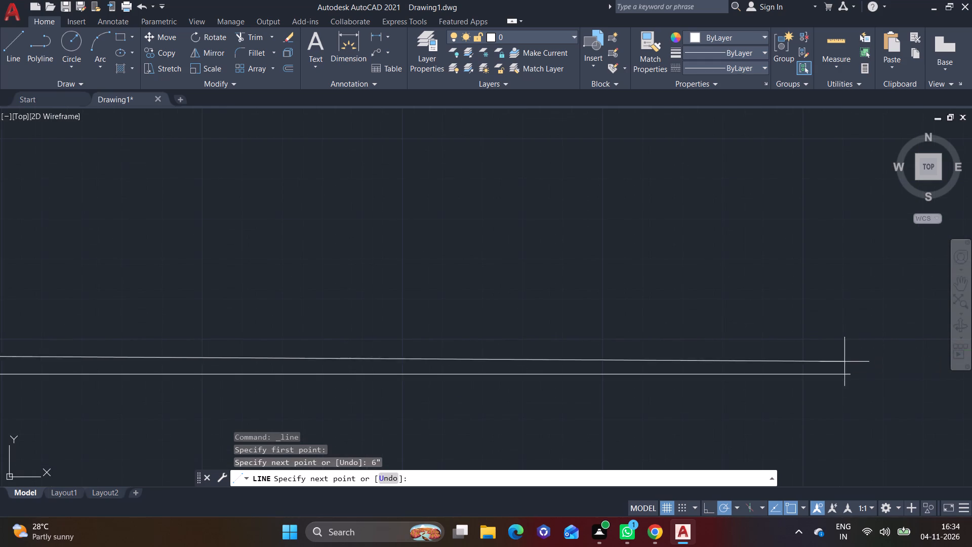
left_click(848, 346)
left_click(851, 372)
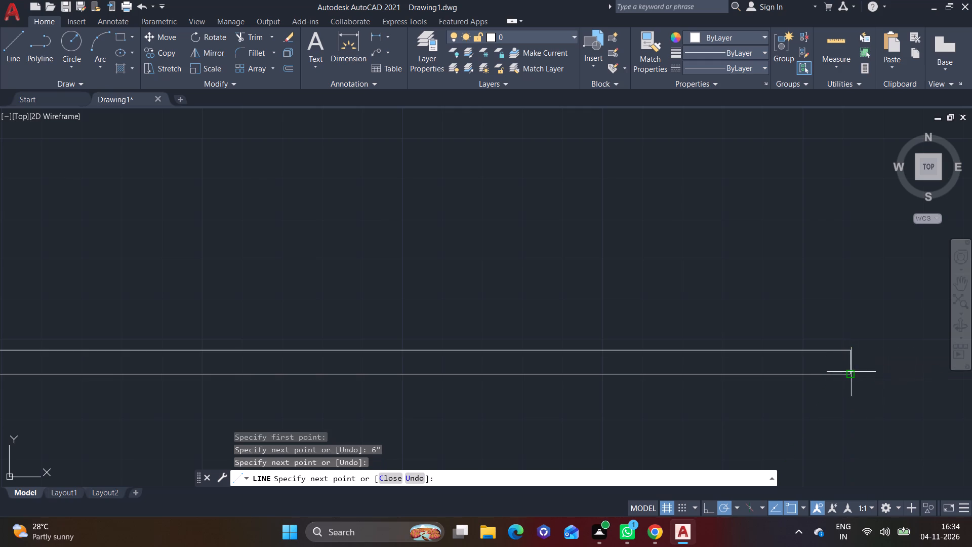
right_click(851, 372)
left_click(883, 221)
Draw a vertical line downward from the bar's bottom edge, slightly inward from its left end.
scroll(580, 321, "down", 1)
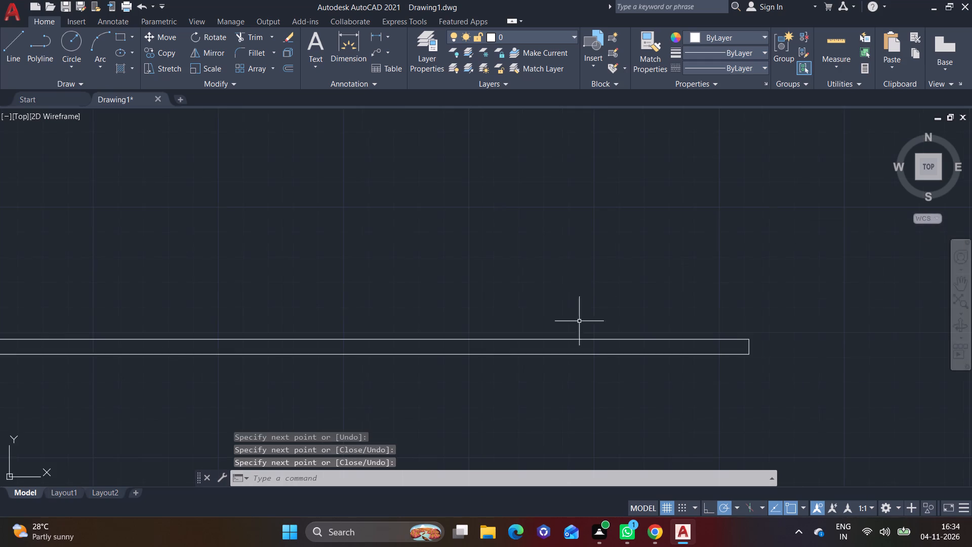
scroll(519, 327, "down", 1)
middle_click_drag(519, 327, 618, 330)
scroll(564, 336, "down", 1)
middle_click_drag(520, 336, 540, 323)
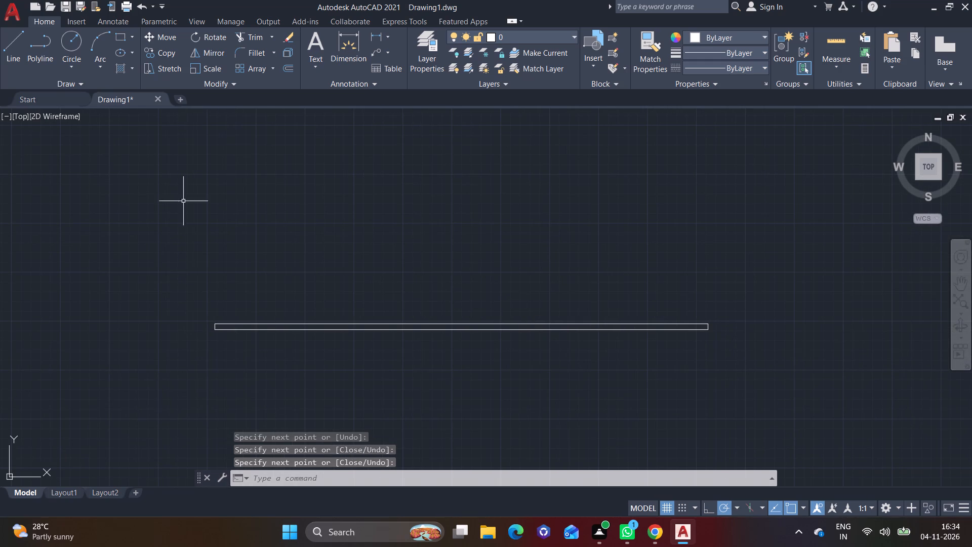
left_click(7, 60)
middle_click_drag(242, 288, 217, 241)
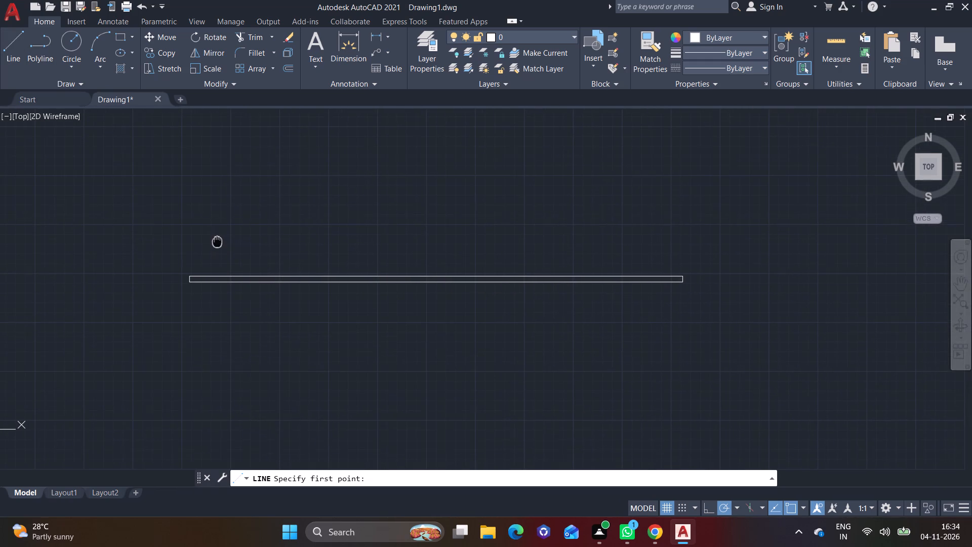
middle_click_drag(217, 241, 217, 240)
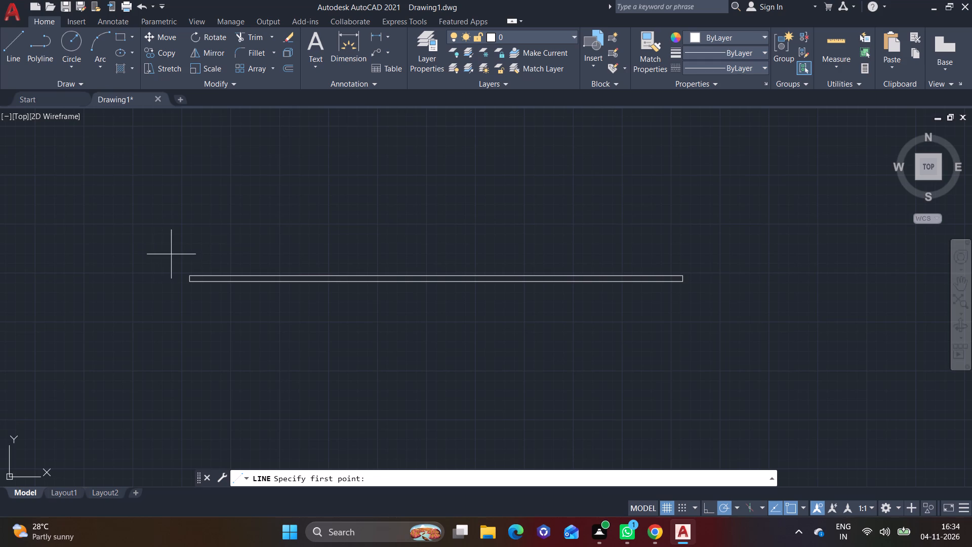
middle_click_drag(232, 276, 211, 232)
scroll(211, 232, "up", 1)
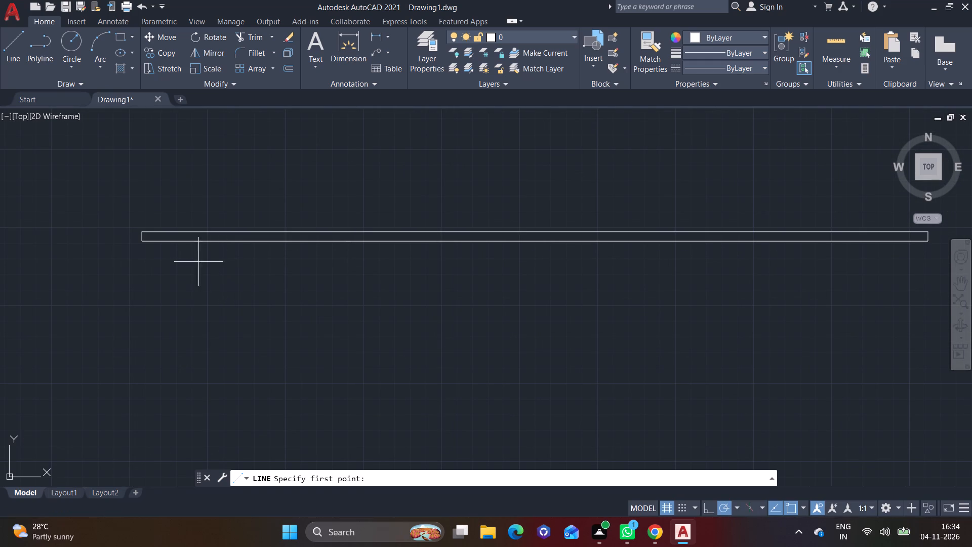
left_click(156, 242)
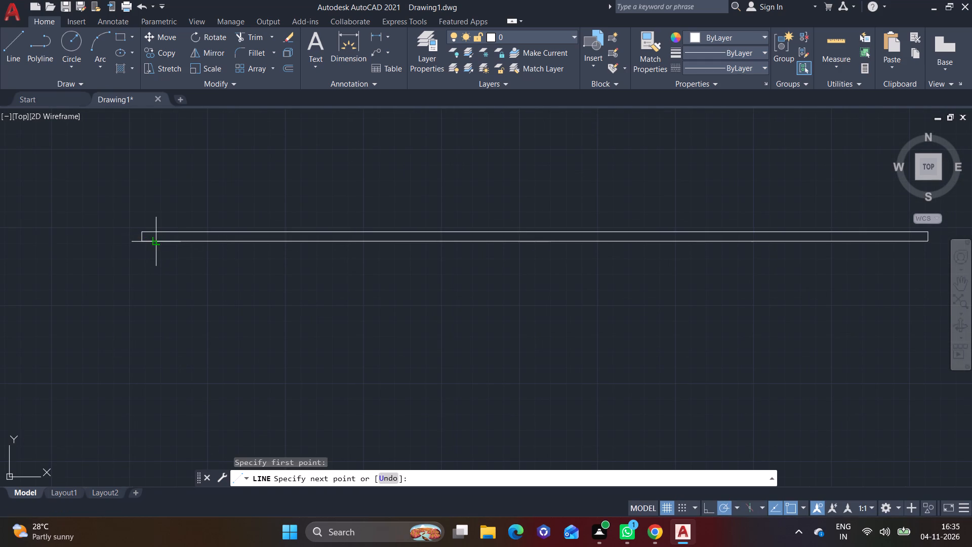
left_click(157, 335)
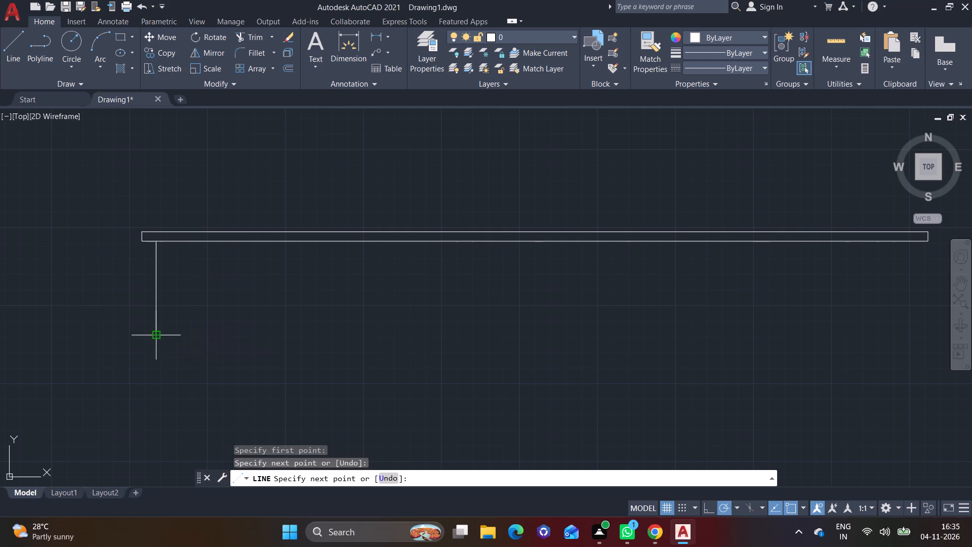
right_click(157, 335)
left_click(182, 339)
Draw a vertical line downward from the bar's bottom edge near its right end, level with the left line's lower end.
left_click(13, 60)
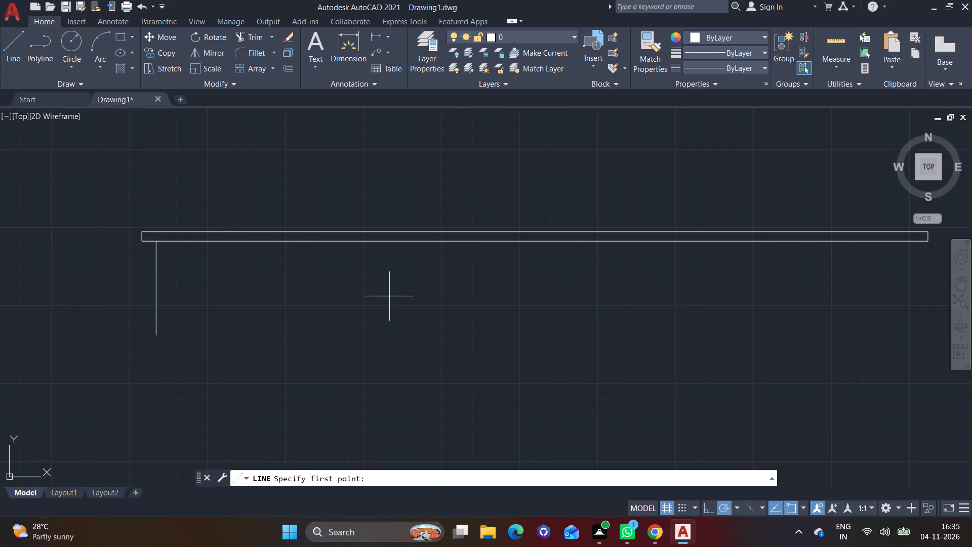
scroll(394, 299, "down", 1)
middle_click_drag(512, 316, 487, 311)
scroll(632, 301, "up", 1)
middle_click_drag(710, 277, 763, 285)
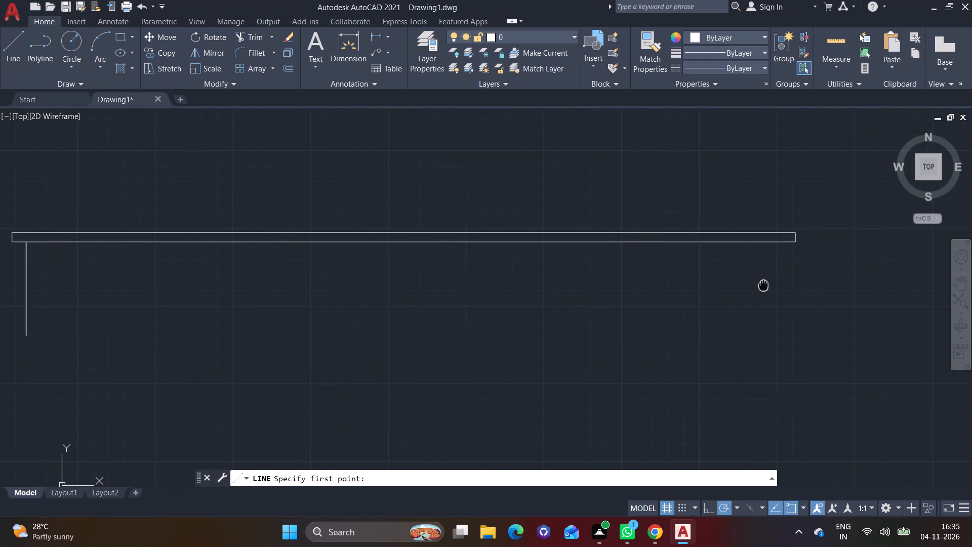
middle_click_drag(763, 285, 765, 286)
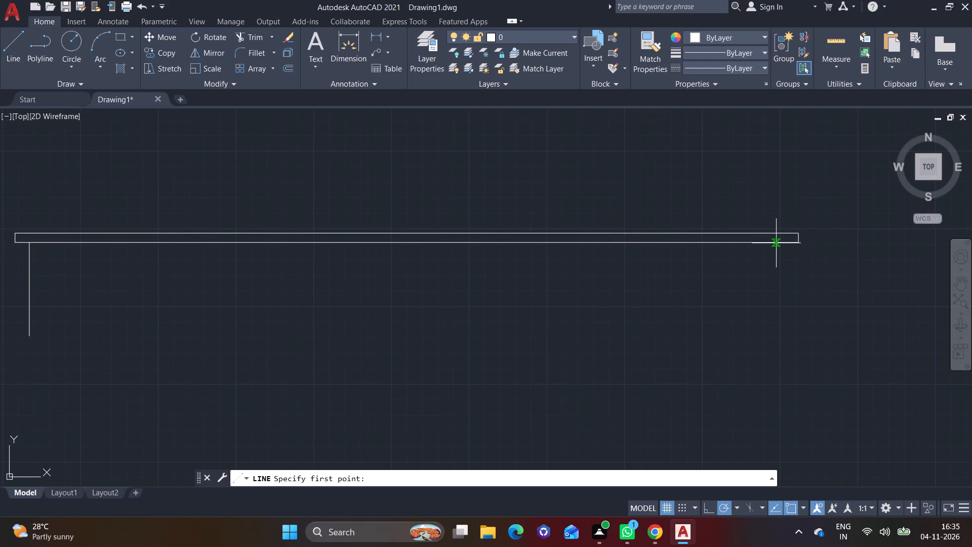
left_click(776, 243)
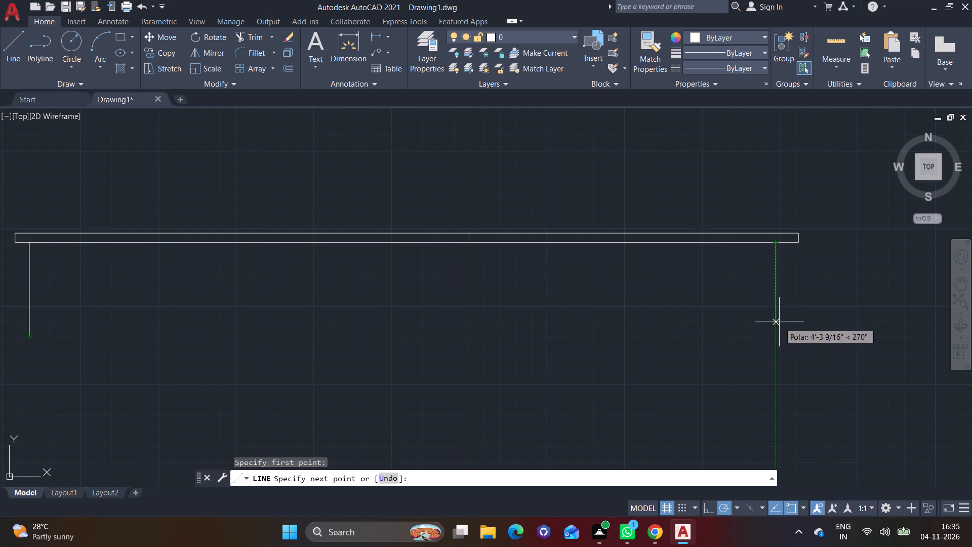
left_click(776, 336)
right_click(776, 336)
left_click(795, 342)
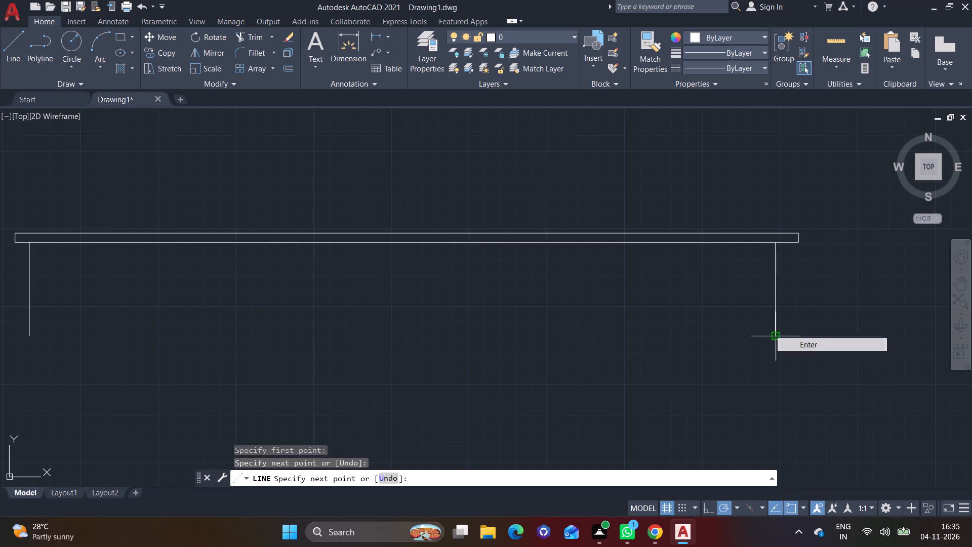
Draw a 7' vertical line upward from the bar's top edge, directly above the lower line near the right end.
left_click(8, 53)
middle_click_drag(214, 300, 265, 333)
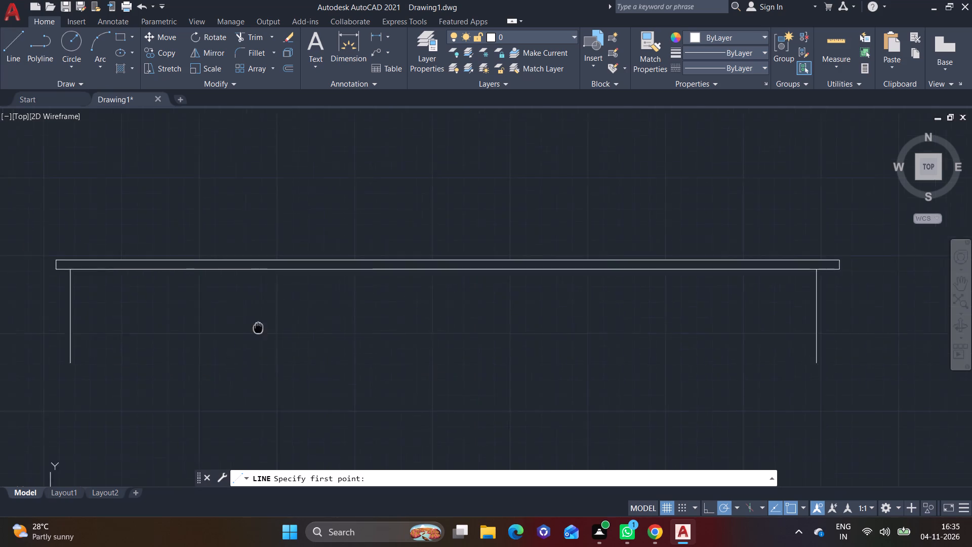
middle_click_drag(265, 333, 278, 353)
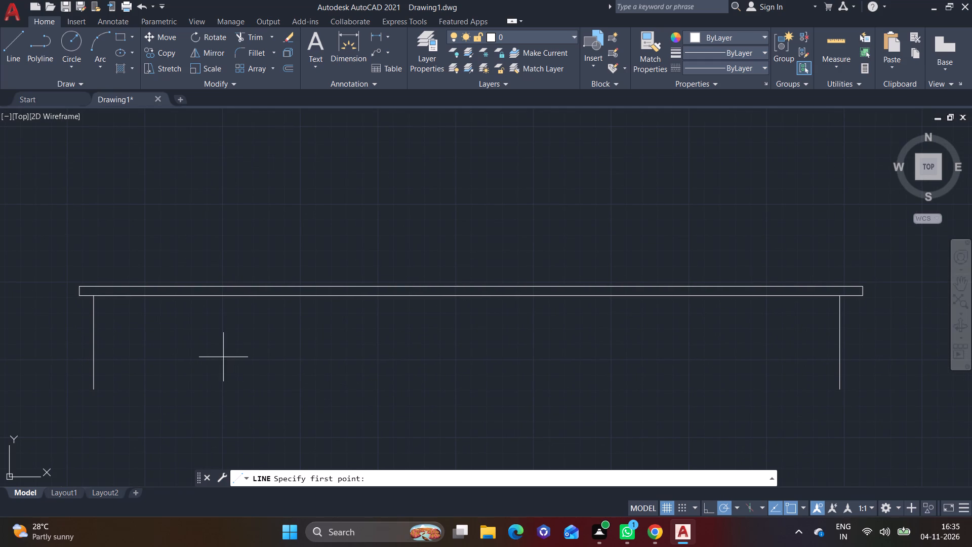
left_click(10, 57)
middle_click_drag(136, 291, 100, 315)
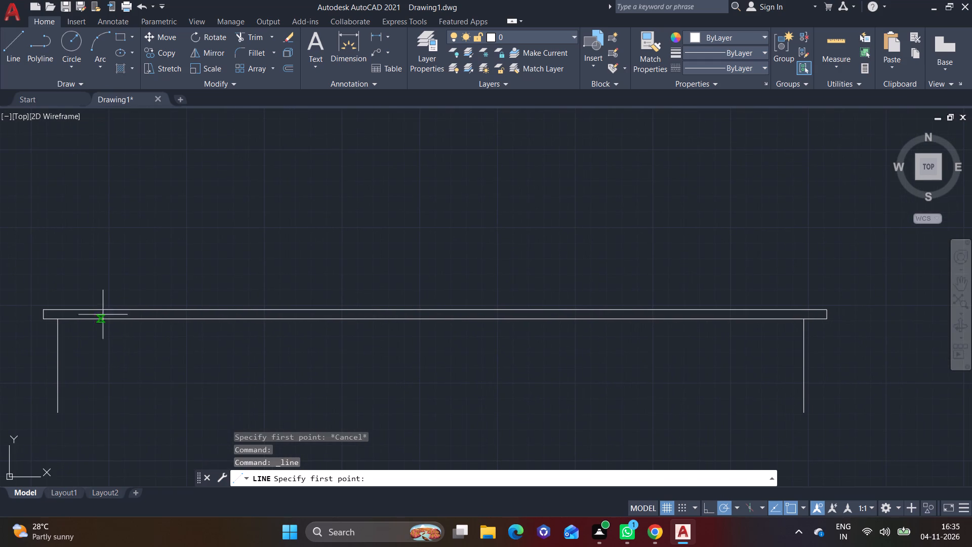
middle_click_drag(712, 346, 667, 383)
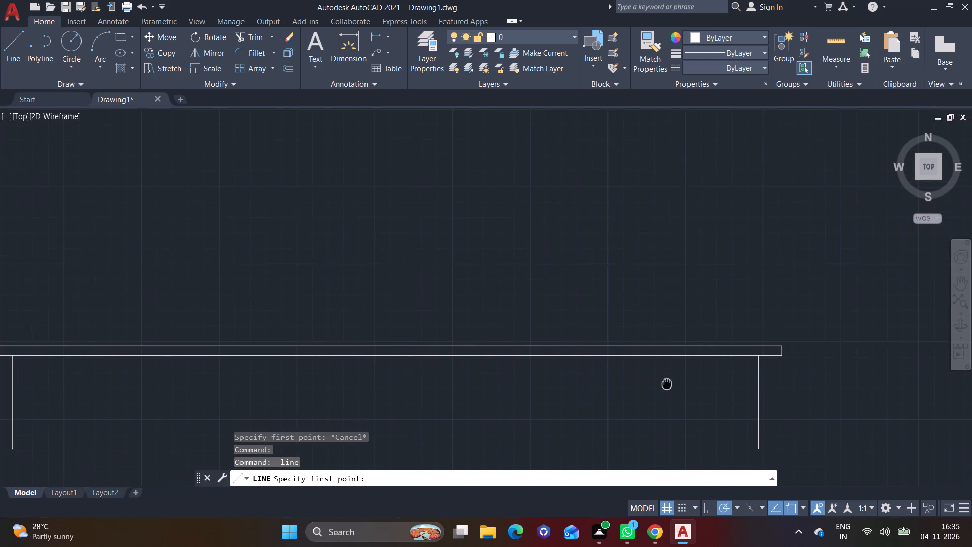
middle_click_drag(667, 383, 667, 387)
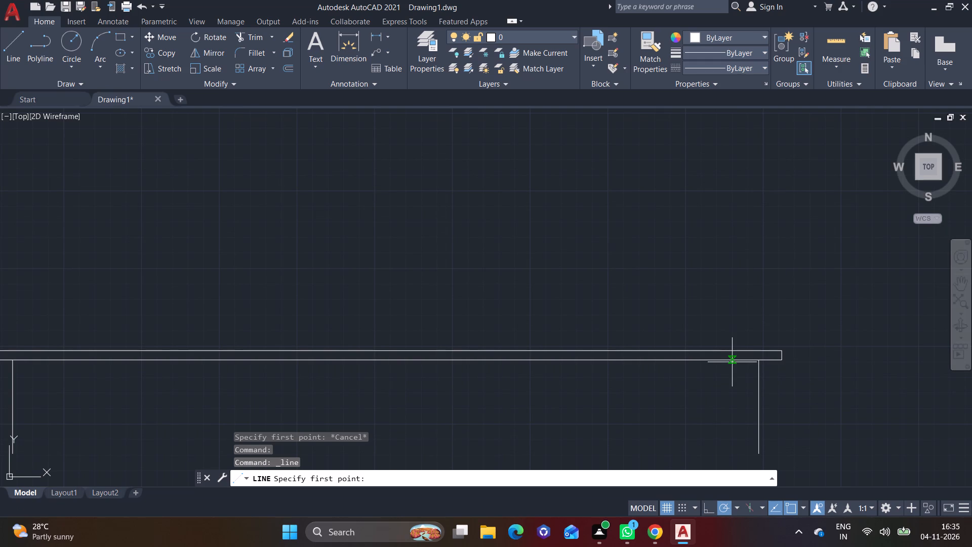
left_click(759, 347)
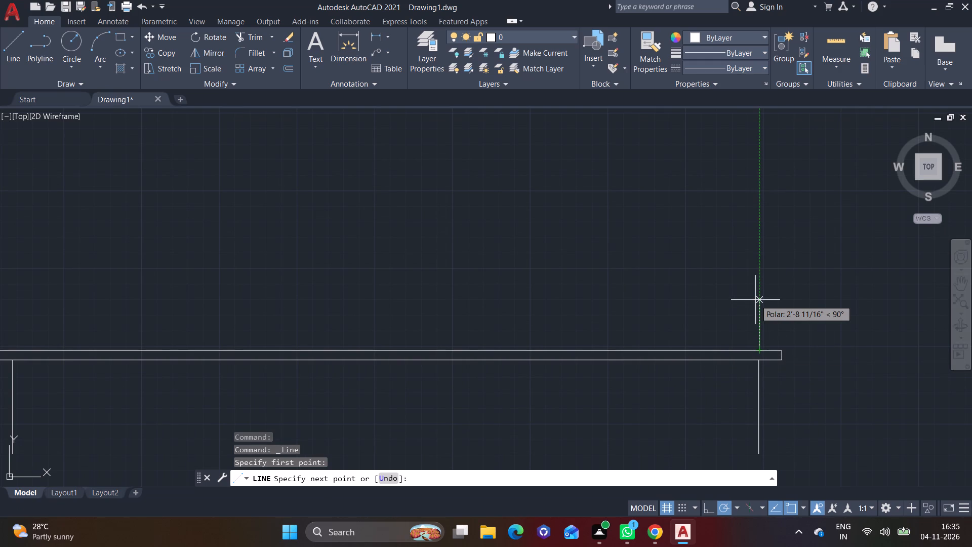
type("7'")
key("Return")
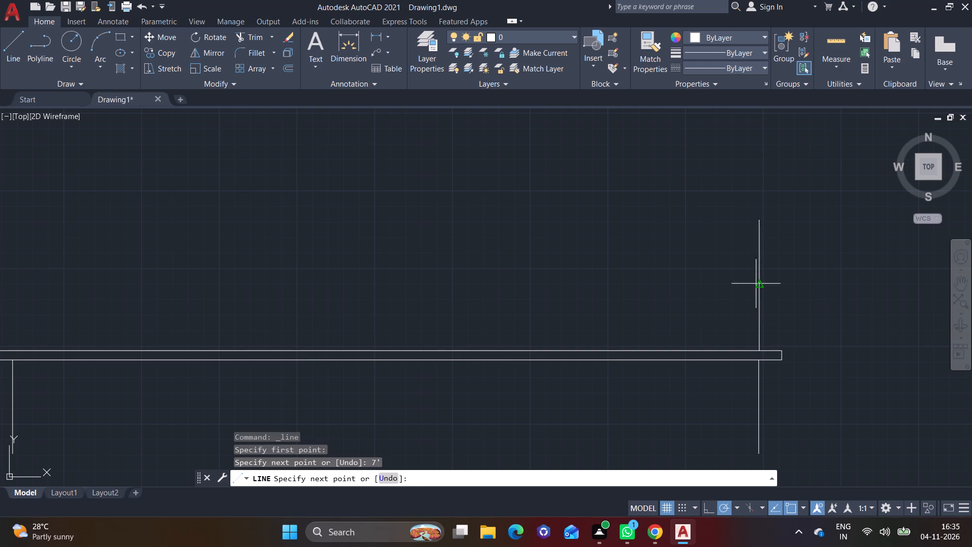
middle_click_drag(753, 249, 750, 377)
right_click(769, 321)
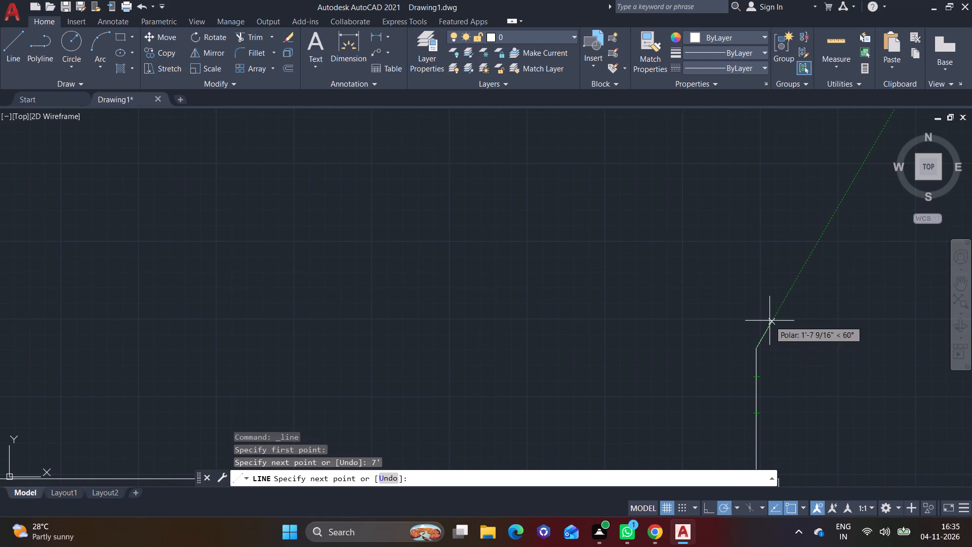
left_click(797, 332)
From the 7' line's upper end, draw a short line about 4" outward to the right, followed by a 3" segment upward.
left_click(10, 52)
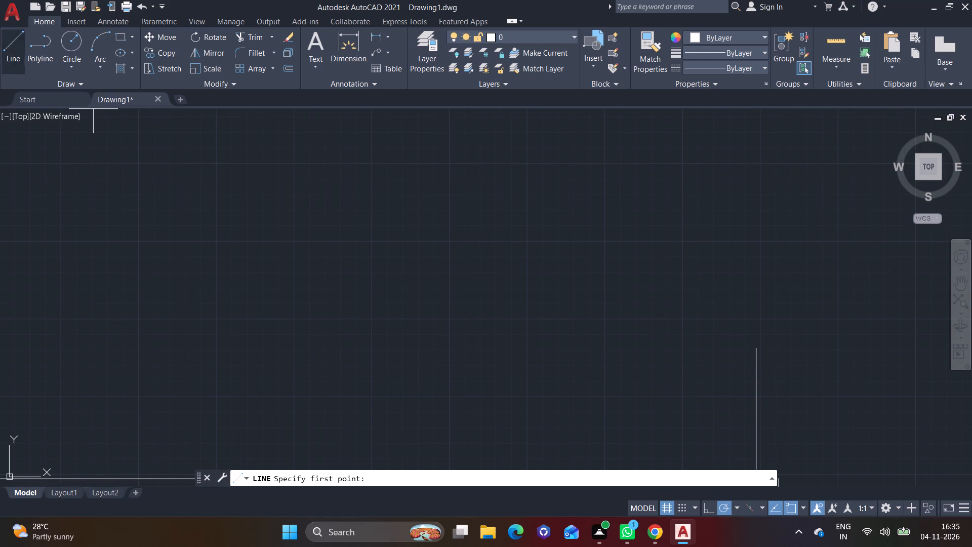
middle_click_drag(471, 391, 519, 365)
scroll(519, 365, "up", 1)
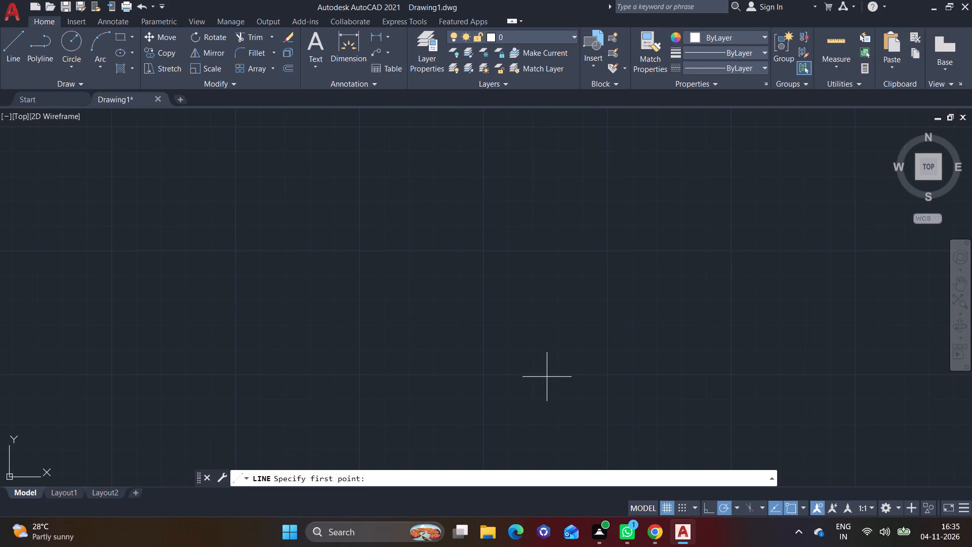
middle_click_drag(605, 349, 589, 262)
scroll(670, 320, "down", 2)
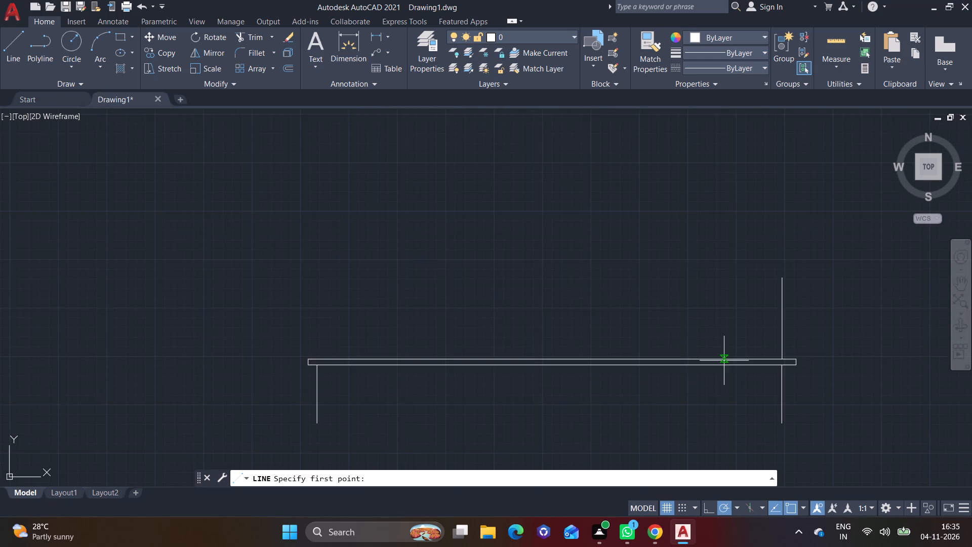
middle_click_drag(724, 361, 522, 361)
scroll(572, 279, "up", 3)
middle_click_drag(570, 294, 570, 337)
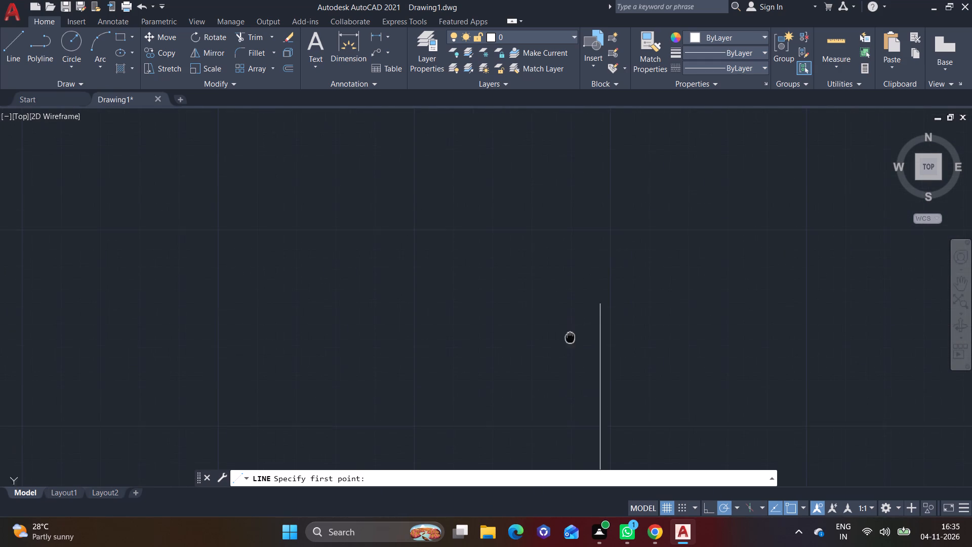
middle_click_drag(570, 337, 570, 350)
left_click(601, 319)
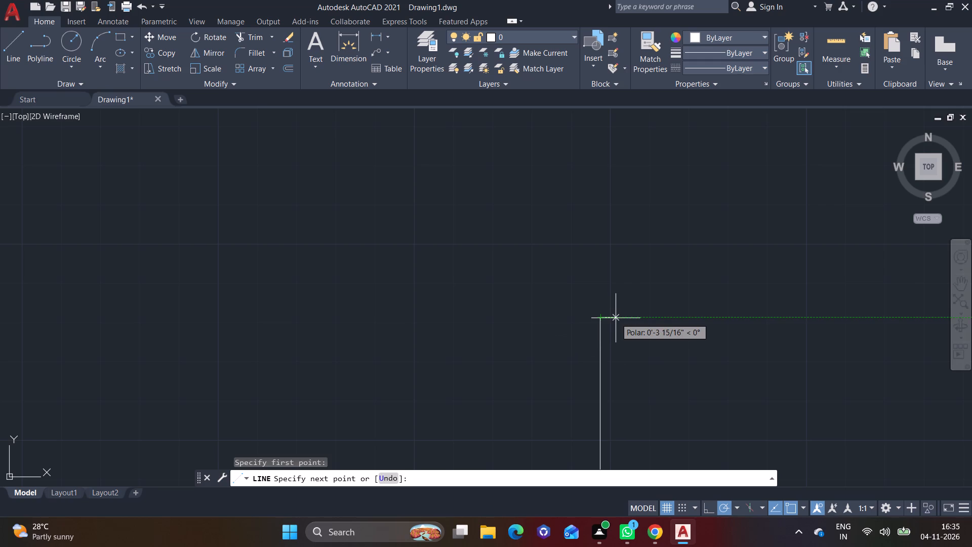
left_click(616, 318)
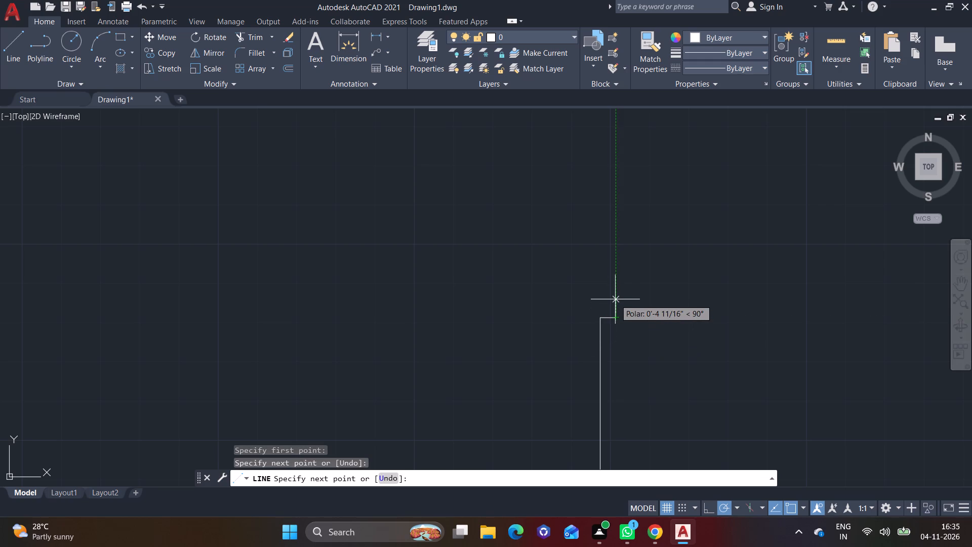
type("3\"")
key("Return")
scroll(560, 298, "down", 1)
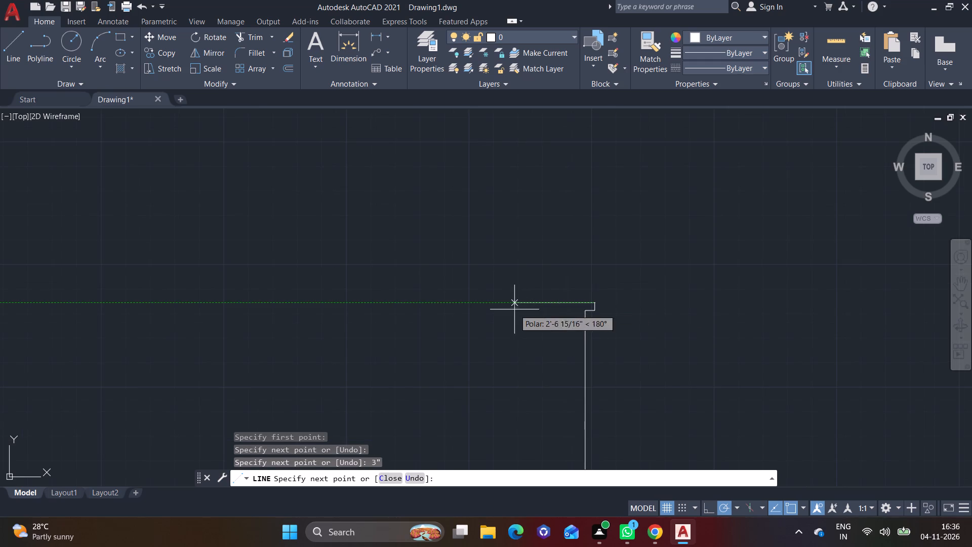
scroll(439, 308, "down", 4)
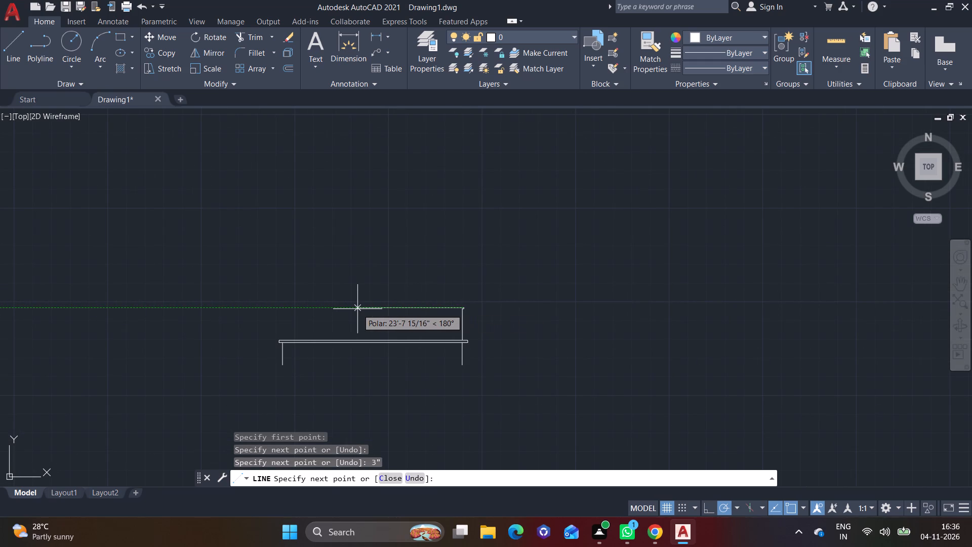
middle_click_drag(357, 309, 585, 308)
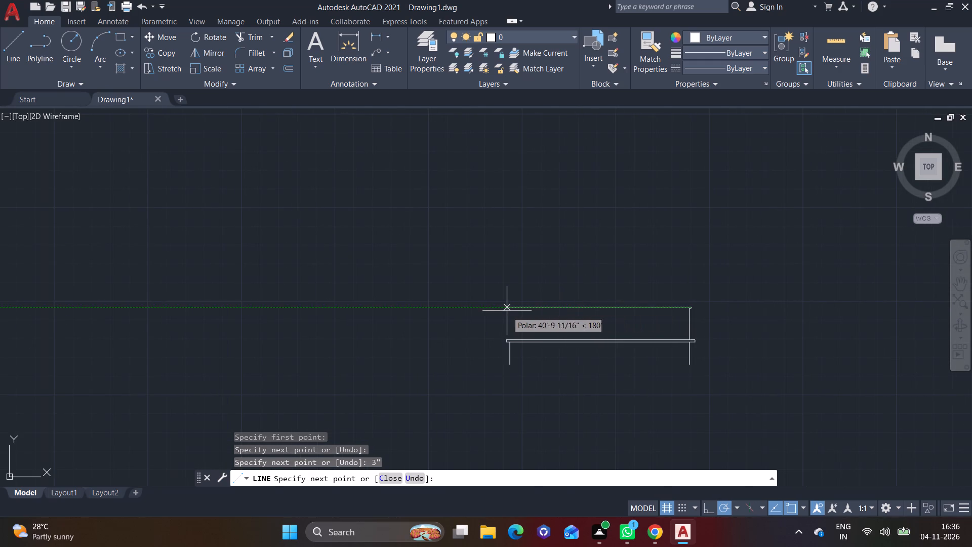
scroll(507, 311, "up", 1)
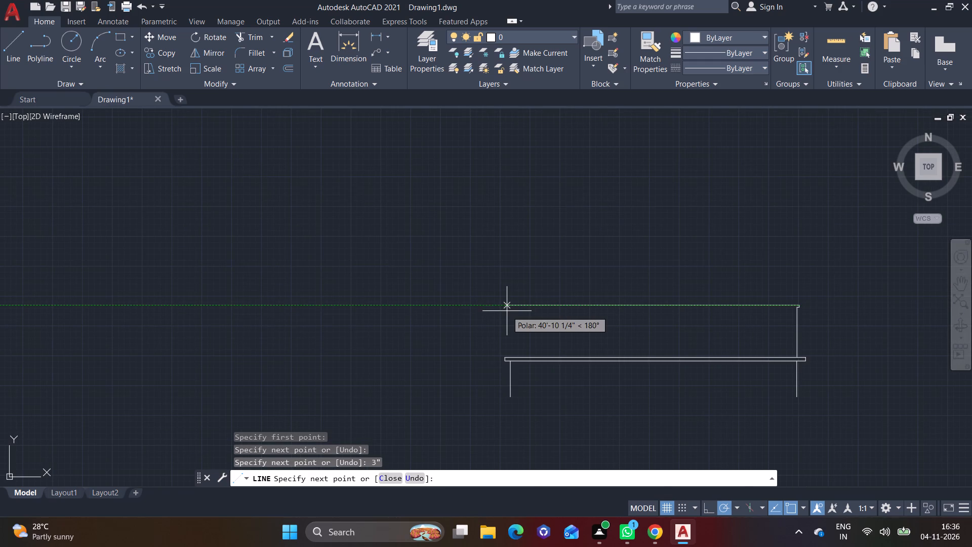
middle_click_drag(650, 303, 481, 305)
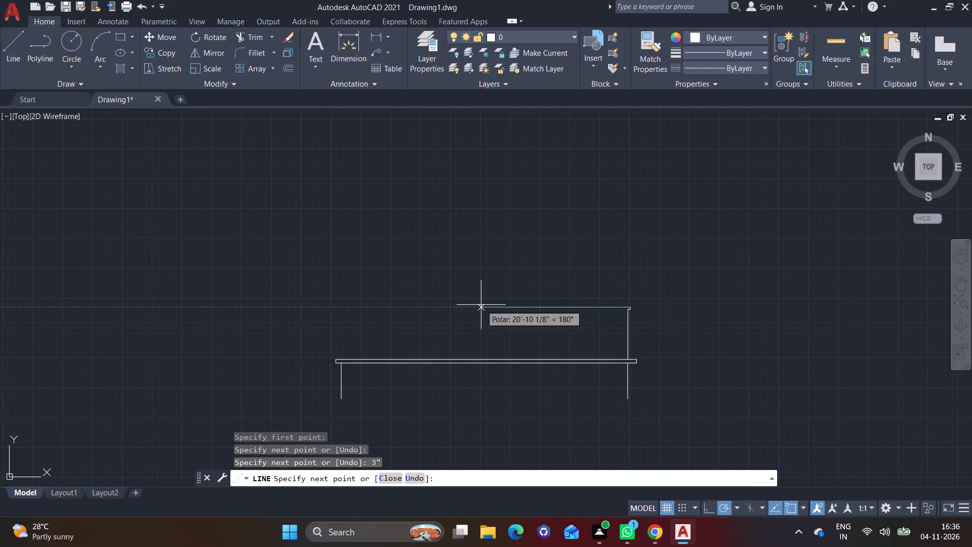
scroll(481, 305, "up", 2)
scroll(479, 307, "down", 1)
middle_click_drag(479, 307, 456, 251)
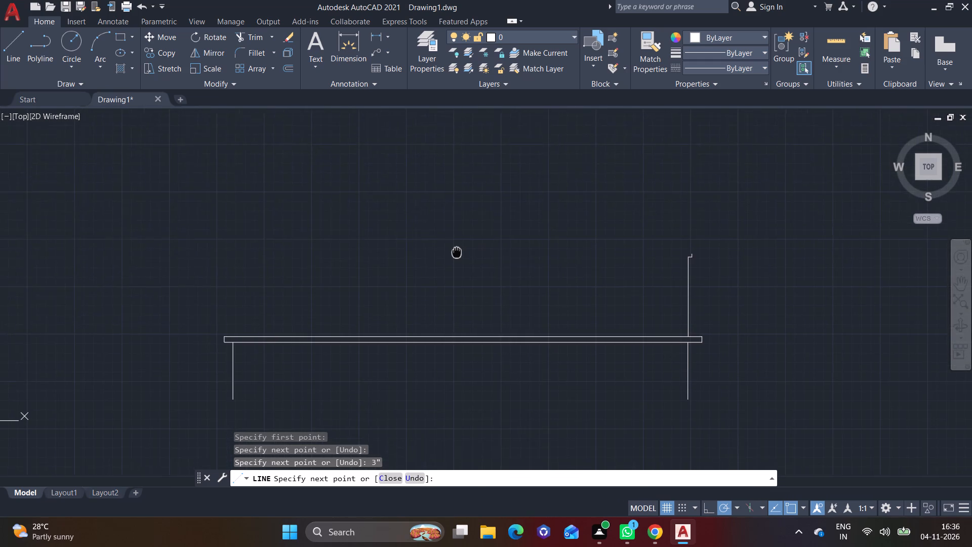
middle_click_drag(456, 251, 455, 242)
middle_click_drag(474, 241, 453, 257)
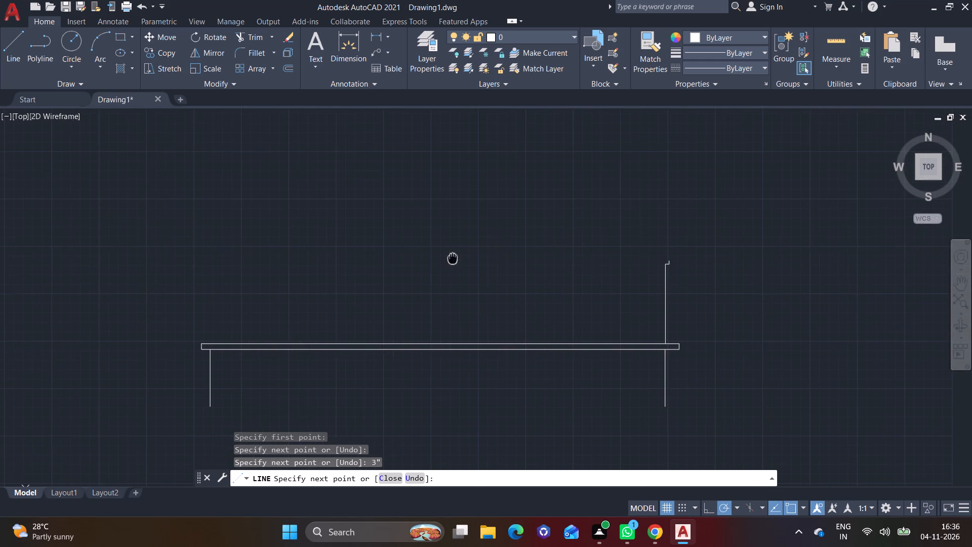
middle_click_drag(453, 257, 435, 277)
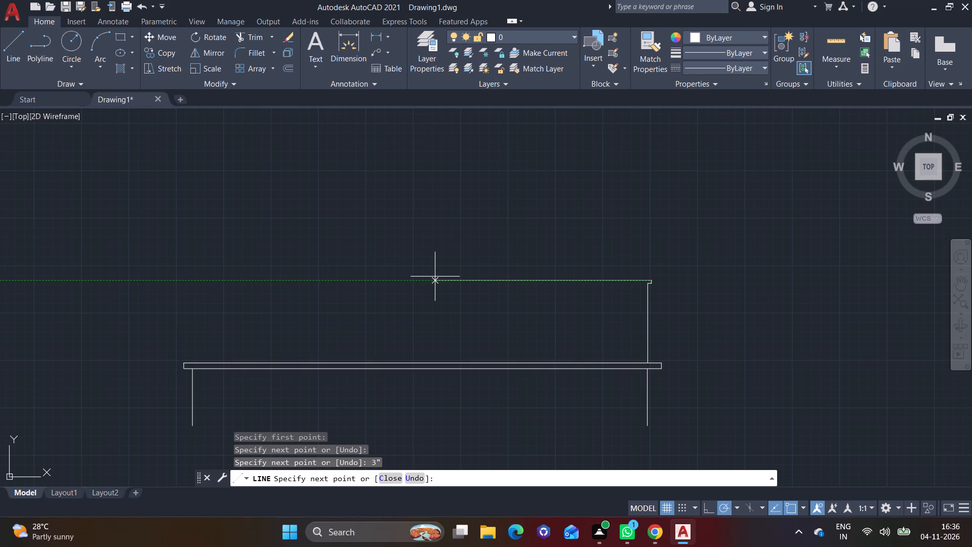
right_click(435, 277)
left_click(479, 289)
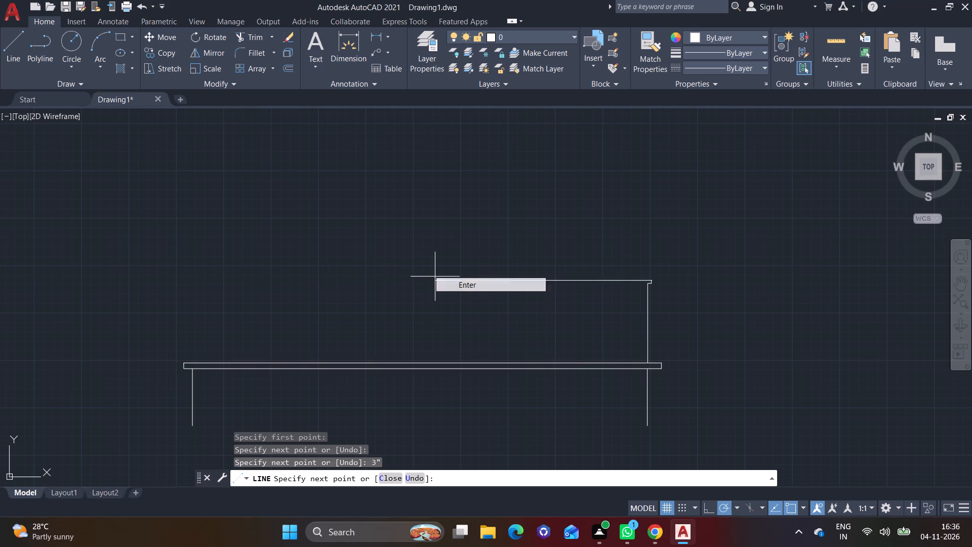
Draw a long horizontal line leftward from the upper end of the 3" segment.
left_click(18, 45)
scroll(606, 246, "up", 1)
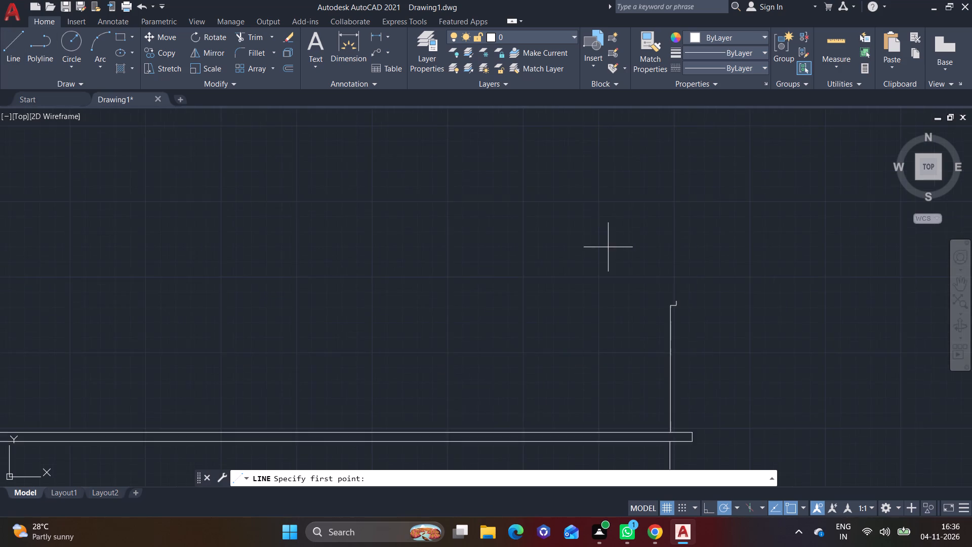
scroll(609, 247, "up", 1)
left_click(717, 329)
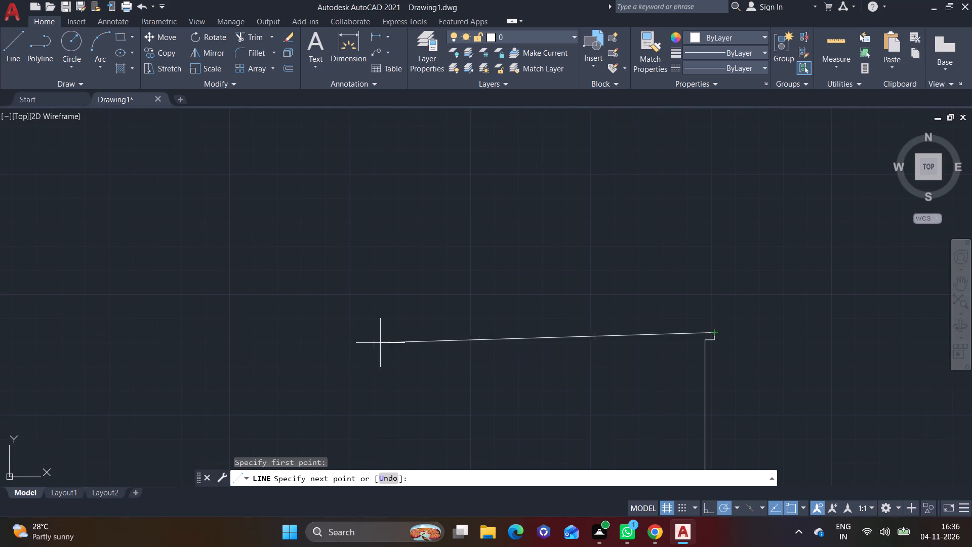
left_click(327, 331)
right_click(327, 331)
left_click(353, 338)
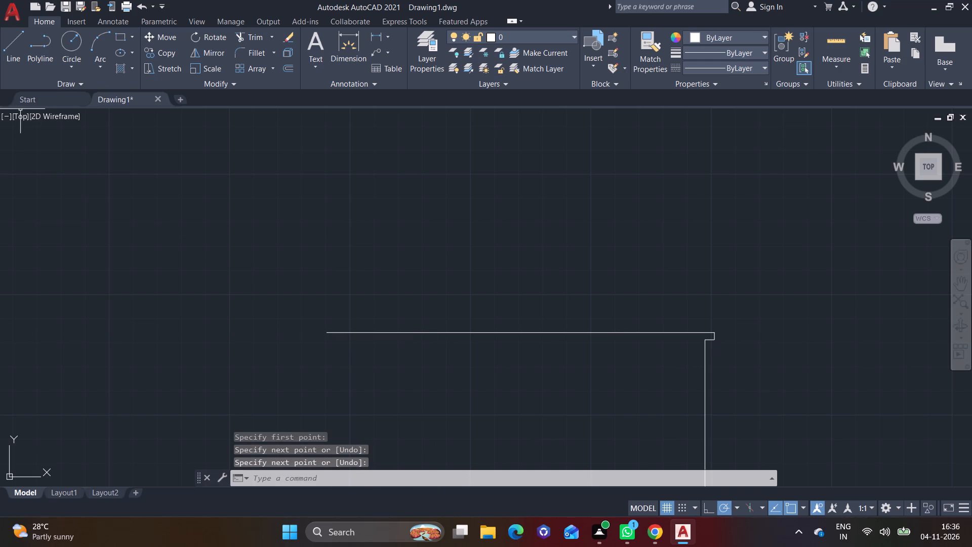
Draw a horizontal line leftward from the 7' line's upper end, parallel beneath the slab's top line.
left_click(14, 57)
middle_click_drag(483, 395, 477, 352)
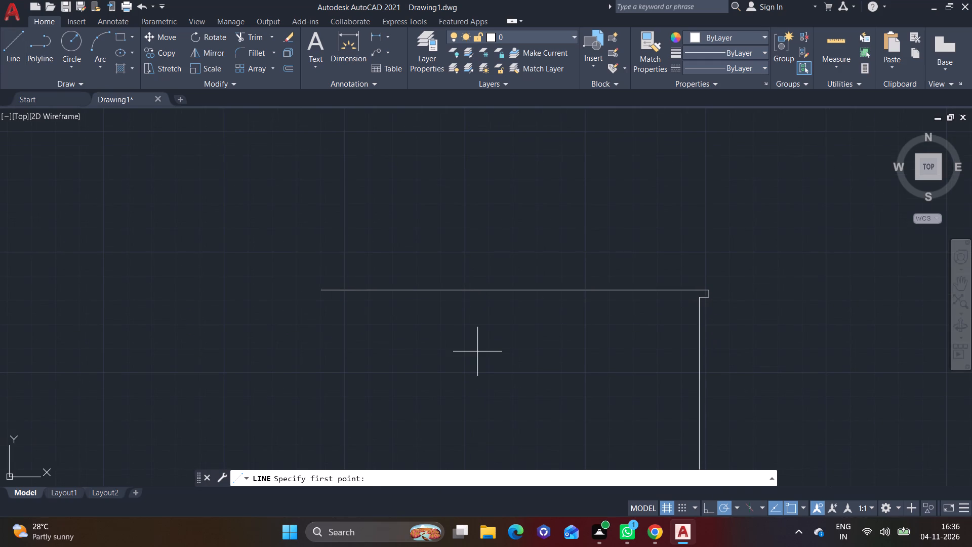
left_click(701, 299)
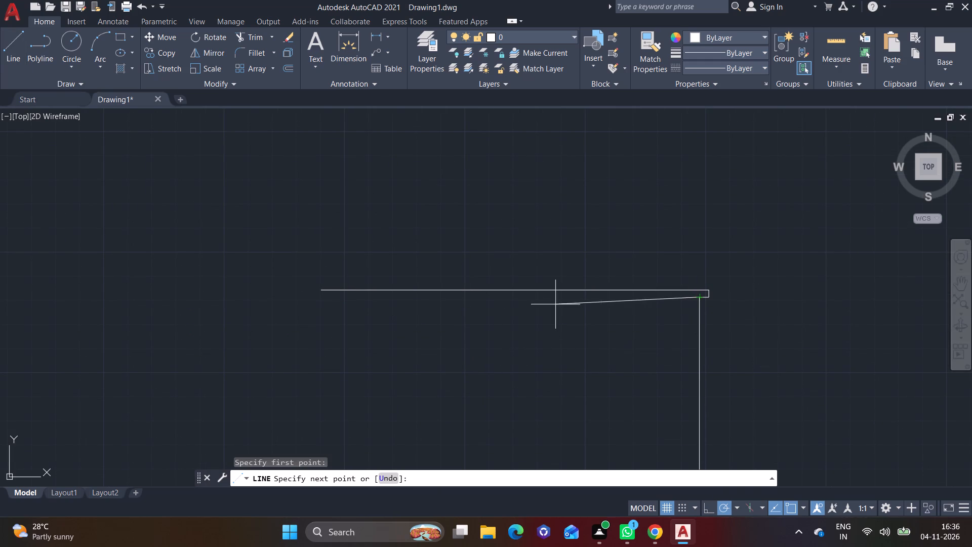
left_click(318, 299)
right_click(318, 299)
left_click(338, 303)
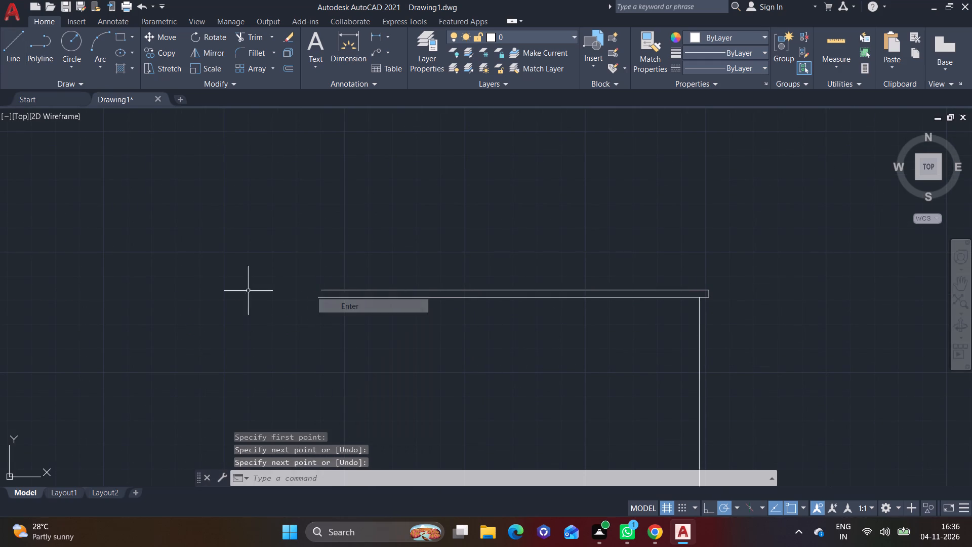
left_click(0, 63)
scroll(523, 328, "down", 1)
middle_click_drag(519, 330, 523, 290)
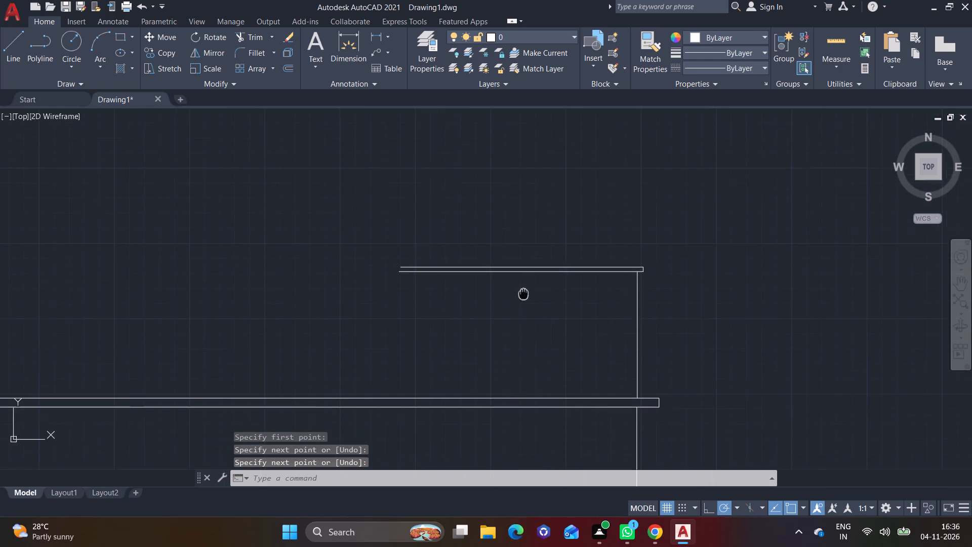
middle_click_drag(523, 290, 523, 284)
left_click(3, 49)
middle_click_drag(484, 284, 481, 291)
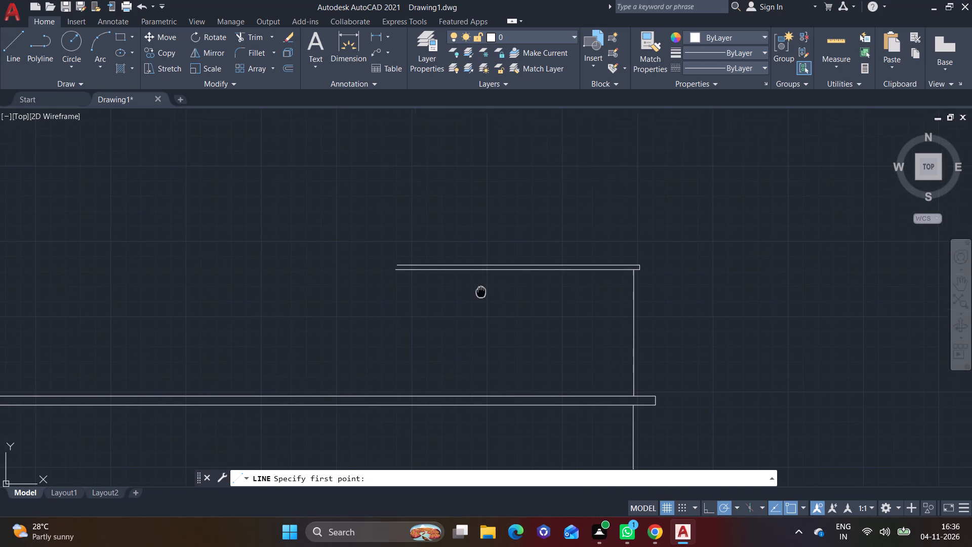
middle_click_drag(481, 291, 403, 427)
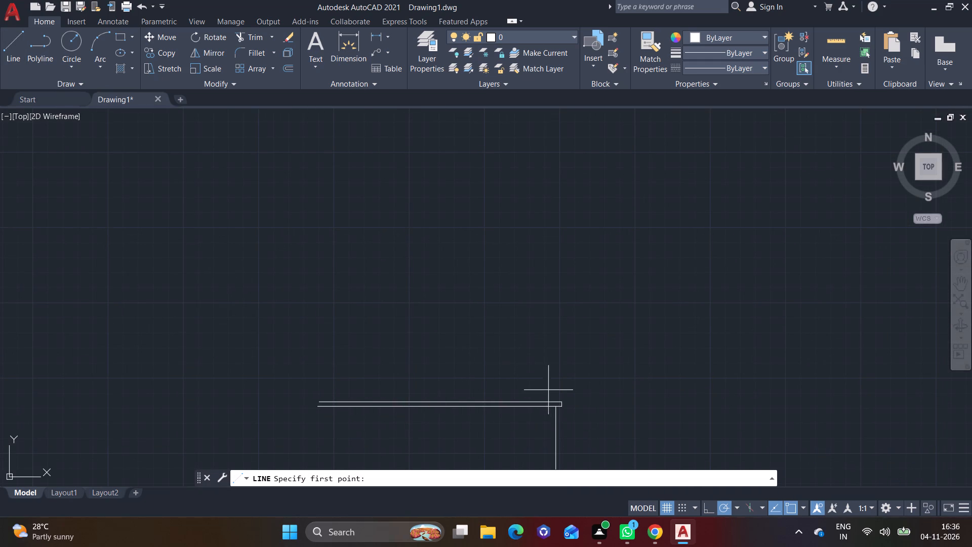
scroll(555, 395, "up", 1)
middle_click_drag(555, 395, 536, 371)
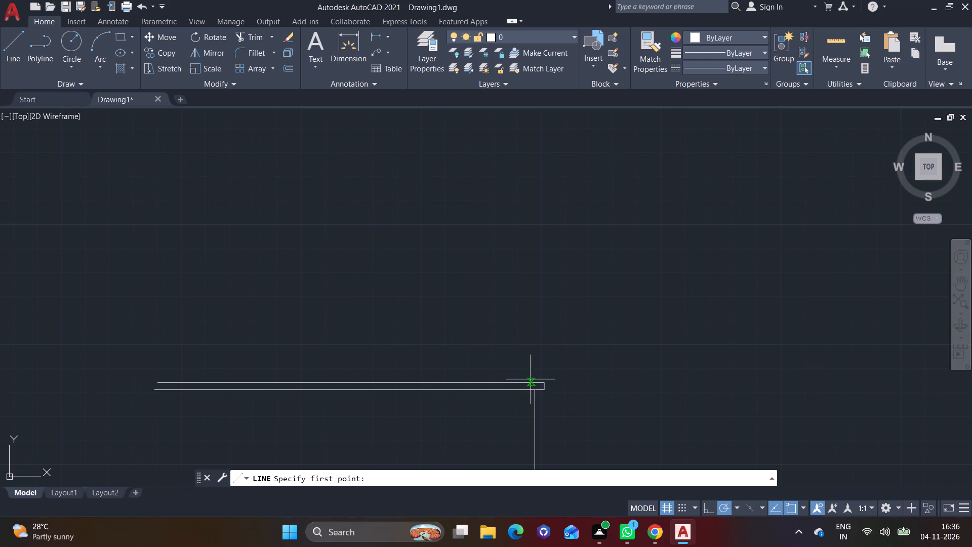
Undo the slab's lower and upper lines and its short end segments, back to the bare 7' vertical line.
key("ctrl+z")
key("ctrl+z")
key("ctrl+z")
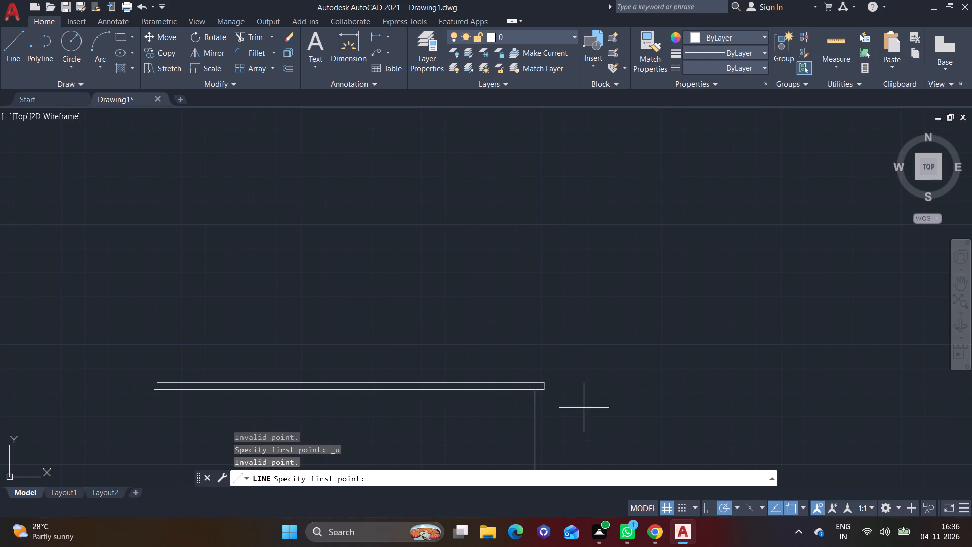
key("Escape")
key("ctrl+z")
key("ctrl+z")
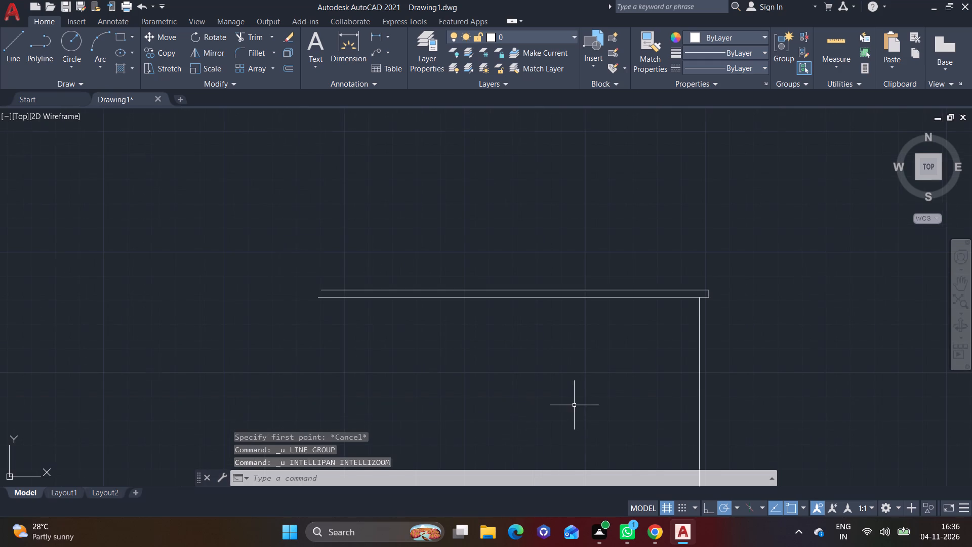
key("ctrl+z")
key("ctrl+z")
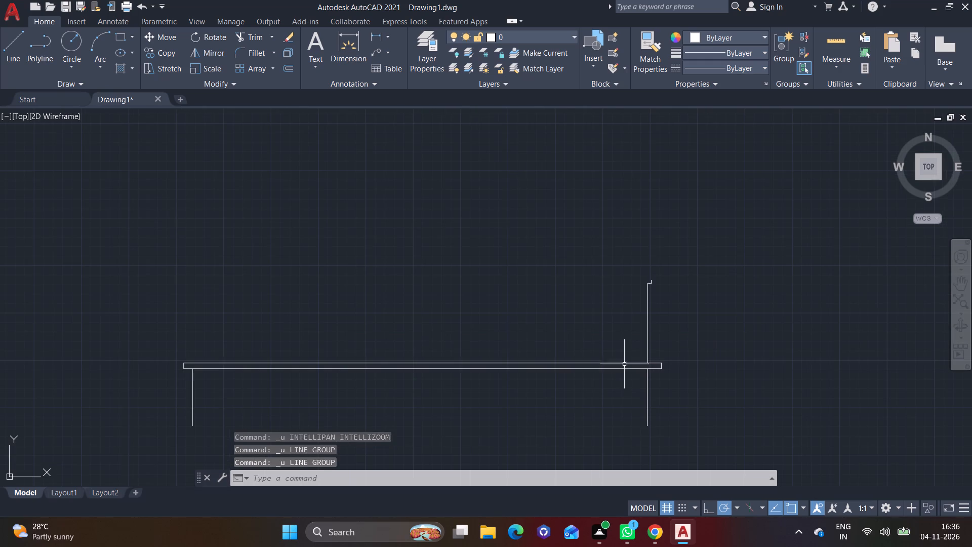
key("ctrl+z")
From the 7' line's upper end, draw a line about 1'-4" outward to the right, followed by a 4" segment upward.
scroll(771, 319, "up", 2)
middle_click_drag(748, 328, 620, 234)
scroll(744, 327, "up", 1)
scroll(611, 280, "down", 2)
middle_click_drag(628, 330, 568, 172)
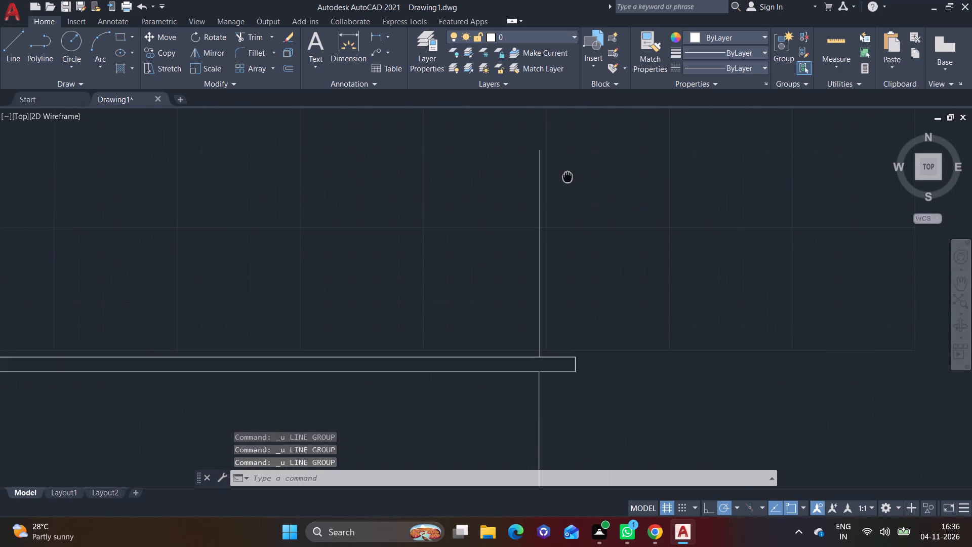
middle_click_drag(568, 172, 567, 172)
left_click(17, 49)
scroll(481, 267, "down", 1)
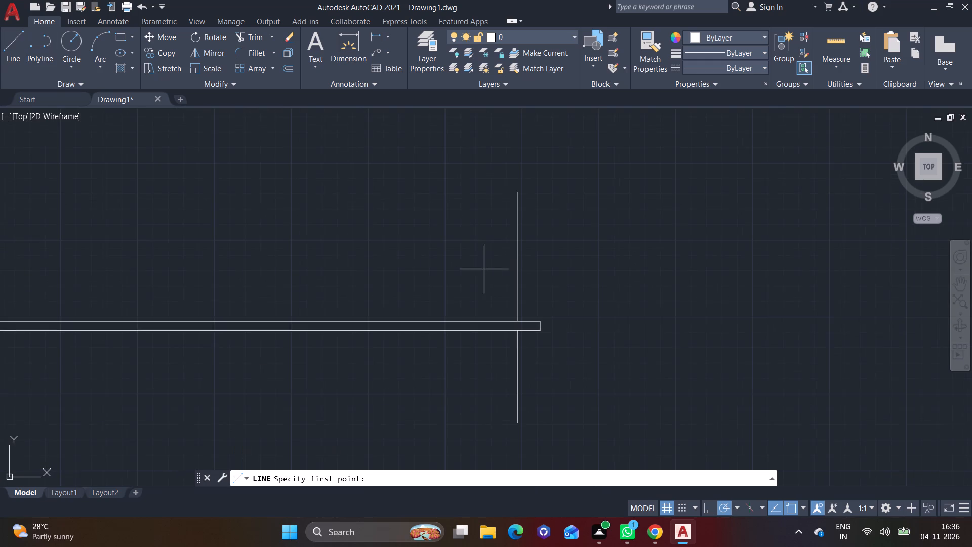
middle_click_drag(511, 263, 518, 417)
left_click(528, 343)
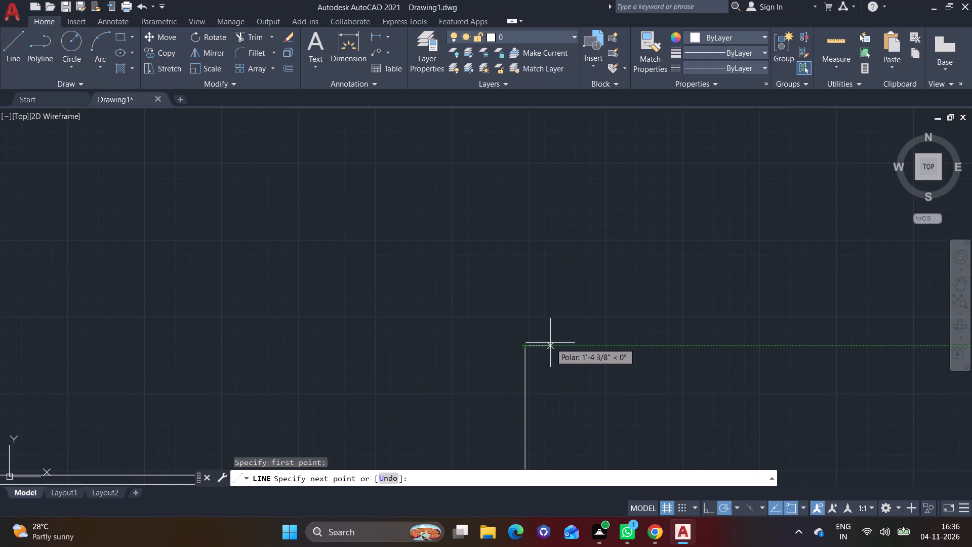
left_click(550, 343)
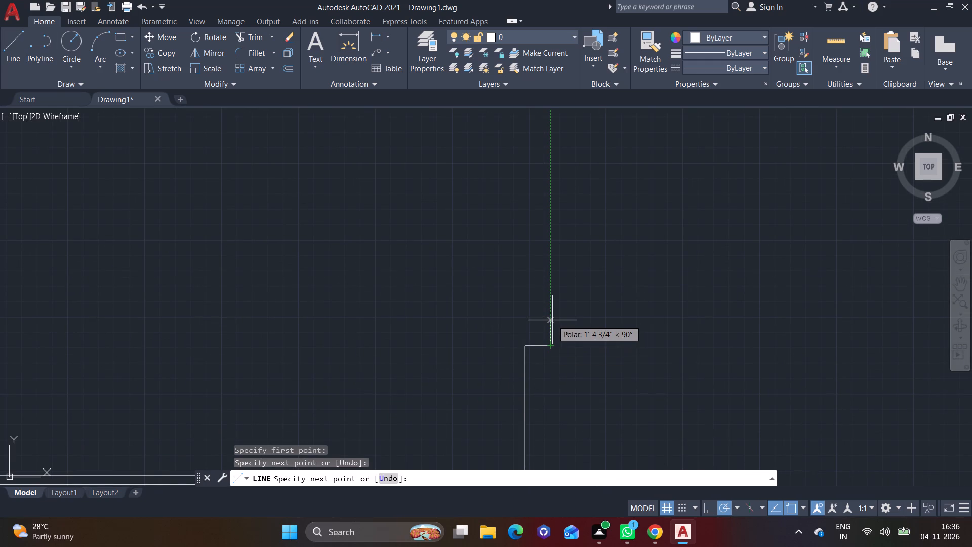
type("4\"")
key("Return")
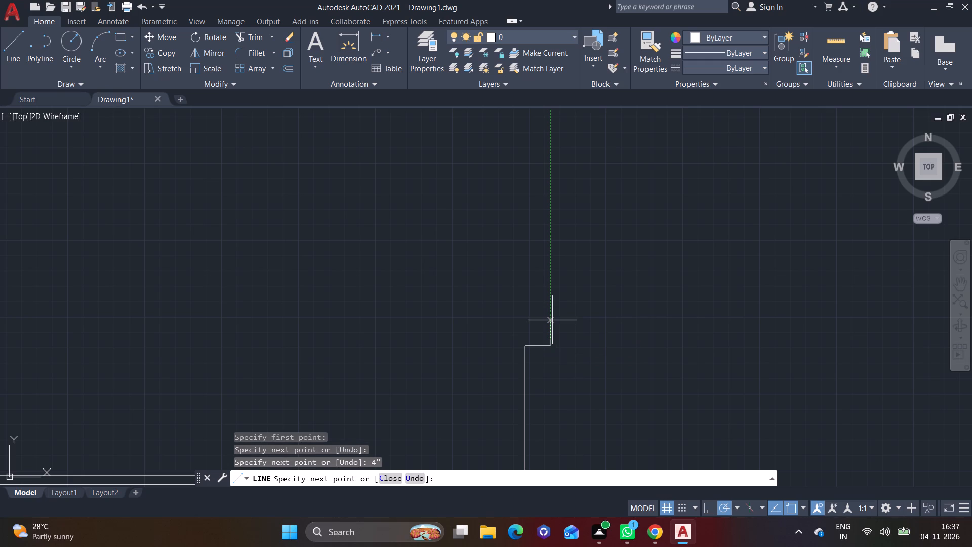
Continue with a long horizontal line leftward from the 4" segment's upper end, stopping short of the bar's left end.
scroll(188, 338, "down", 1)
middle_click_drag(160, 334, 190, 328)
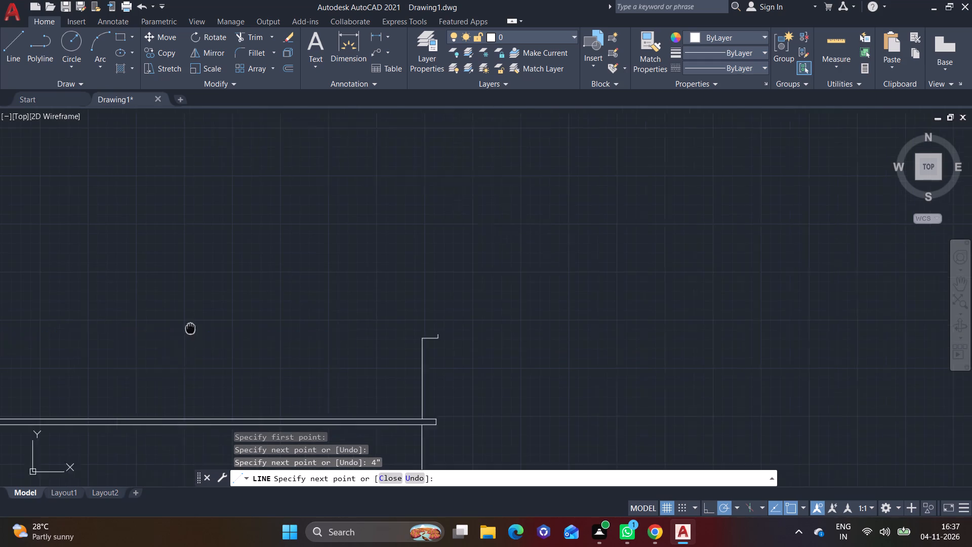
middle_click_drag(190, 328, 578, 315)
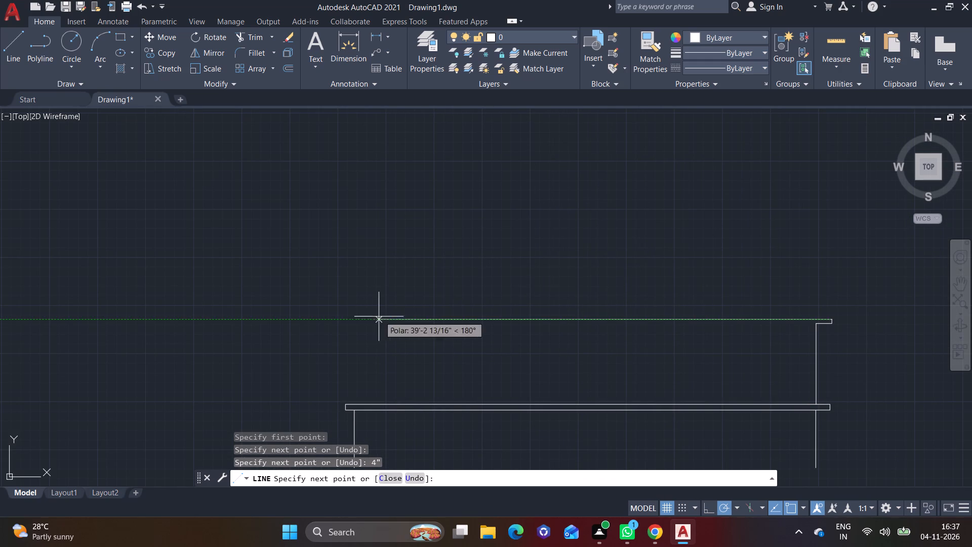
left_click(531, 320)
right_click(531, 320)
left_click(562, 325)
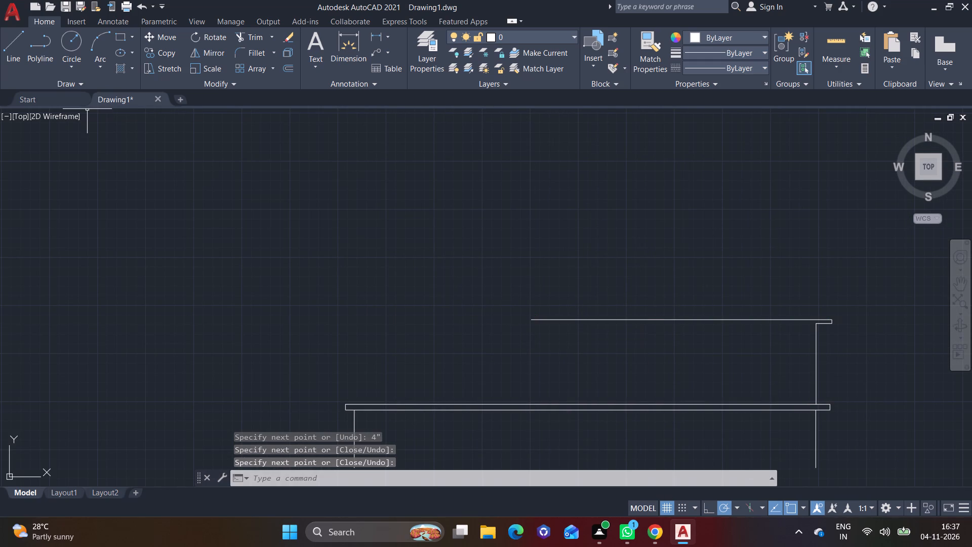
Draw the slab's lower line leftward from the 7' line's upper end to nearly below the upper line's left end.
left_click(8, 51)
middle_click_drag(668, 421, 423, 388)
scroll(555, 286, "up", 2)
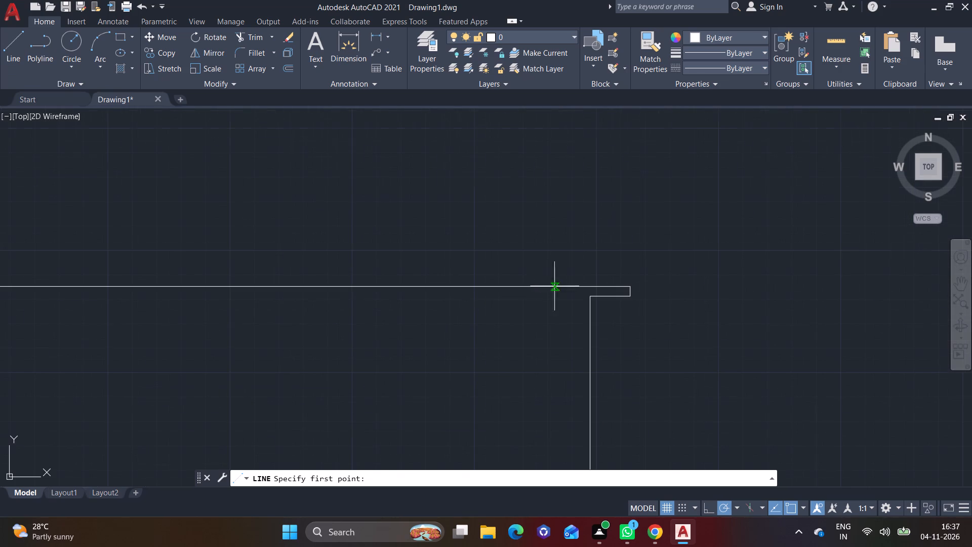
left_click(590, 297)
scroll(275, 306, "down", 1)
middle_click_drag(273, 306, 421, 305)
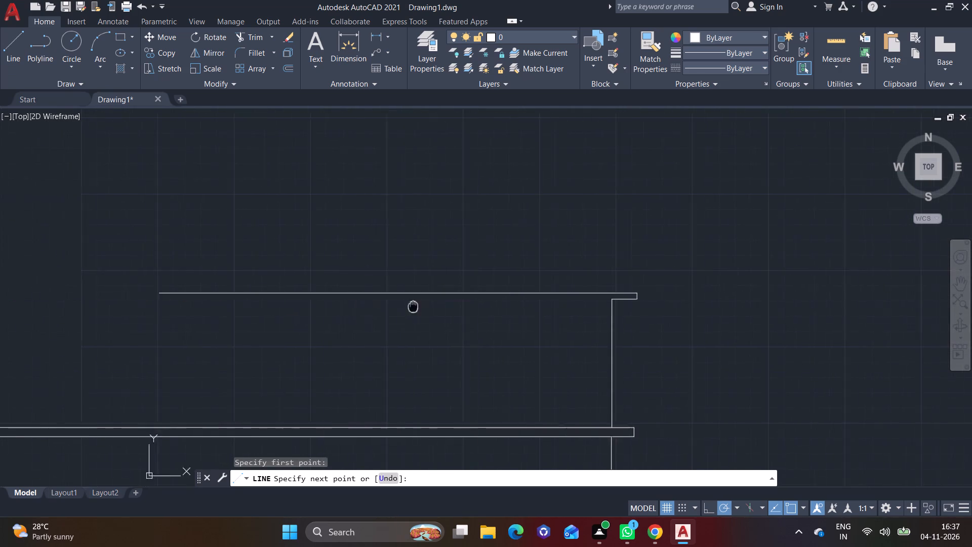
middle_click_drag(421, 305, 467, 305)
left_click(208, 301)
right_click(208, 301)
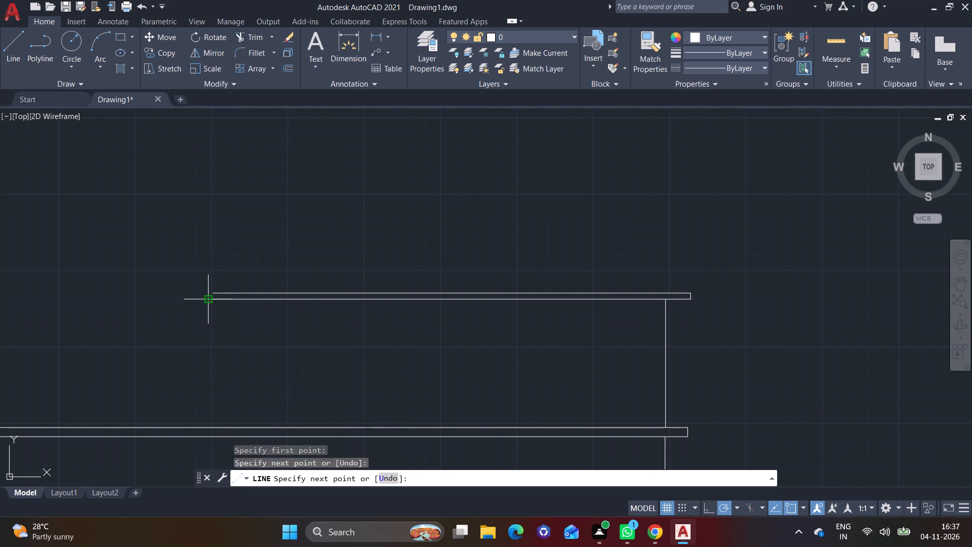
left_click(236, 306)
Draw a 3' vertical line upward from the slab's top edge, directly above the 7' wall line.
left_click(13, 64)
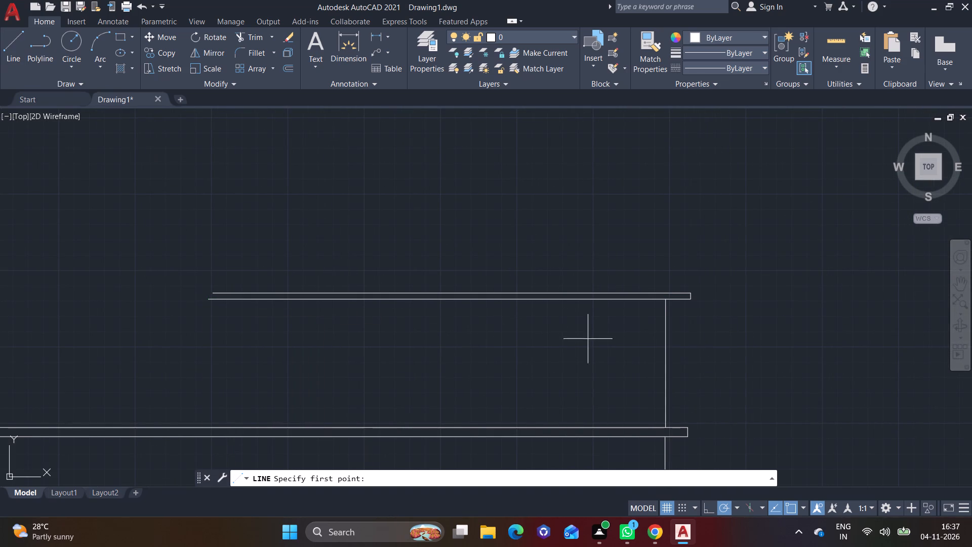
middle_click_drag(628, 353, 533, 487)
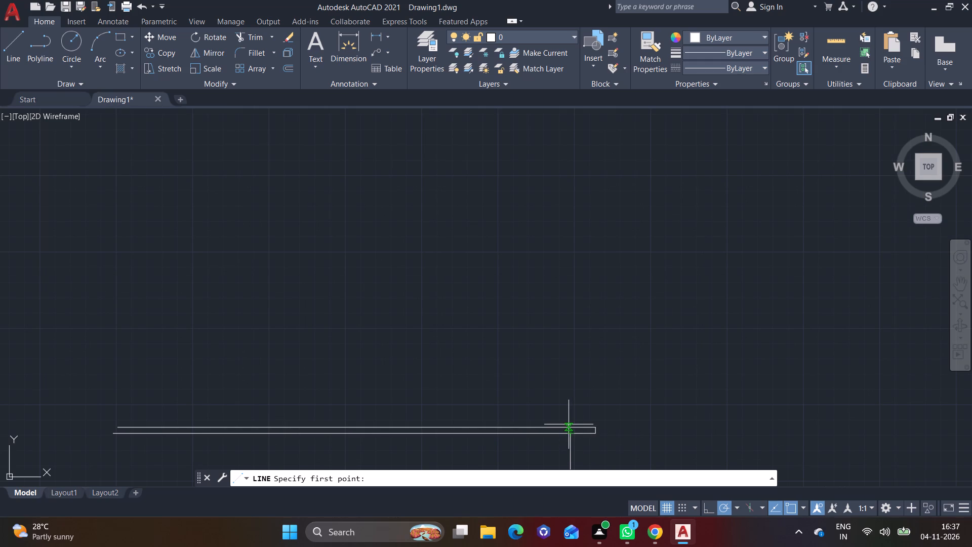
scroll(568, 424, "up", 1)
middle_click_drag(568, 424, 526, 368)
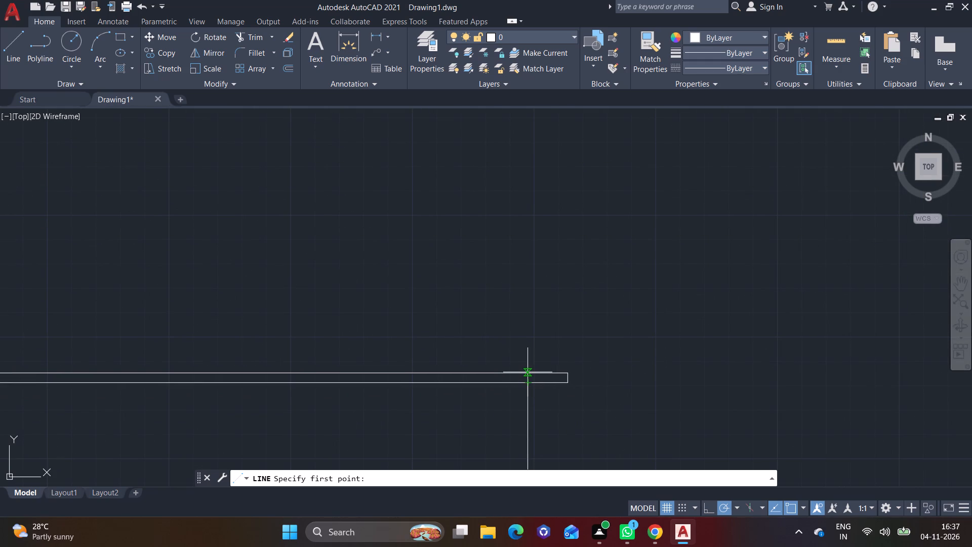
scroll(528, 372, "up", 2)
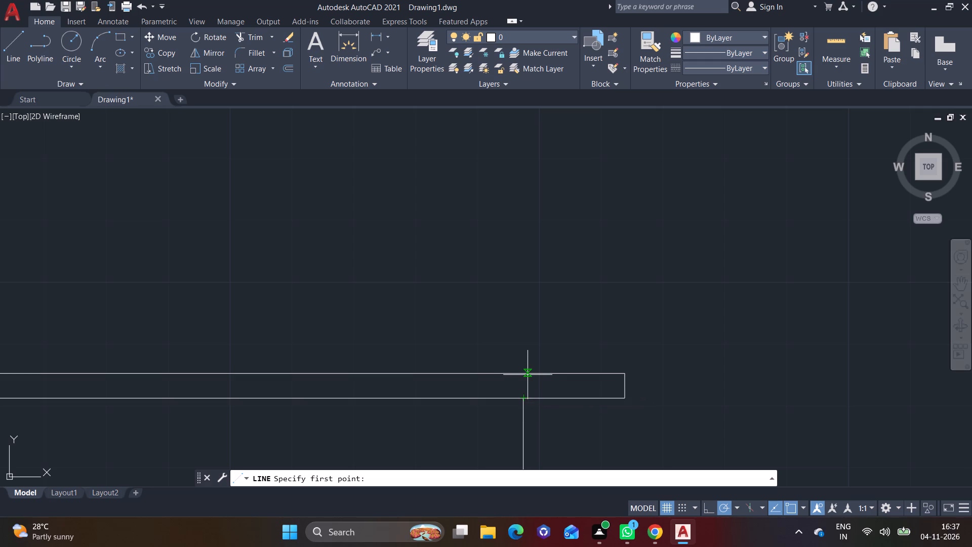
left_click(523, 375)
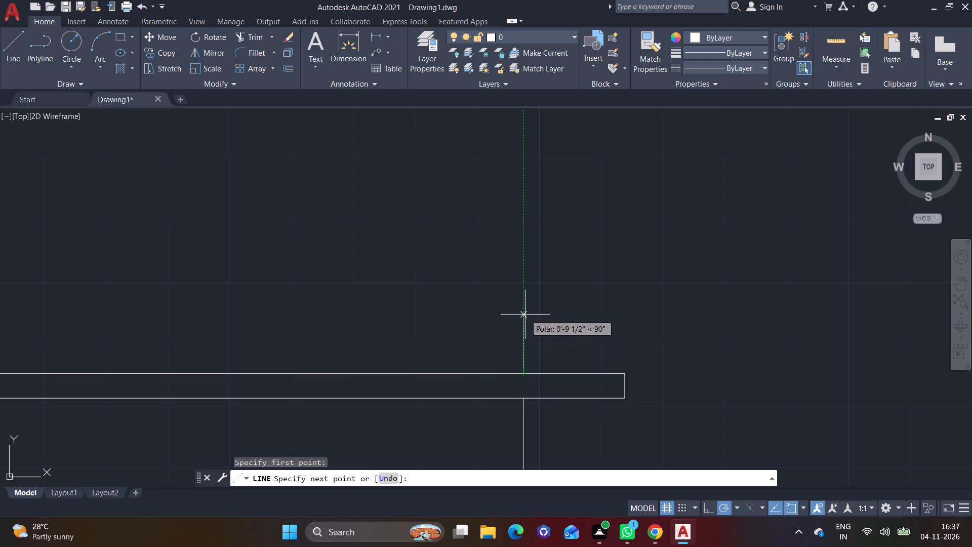
type("3'")
key("Return")
Continue with a long horizontal line leftward from the 3' line's upper end, extending past the bar's left end.
scroll(525, 315, "down", 6)
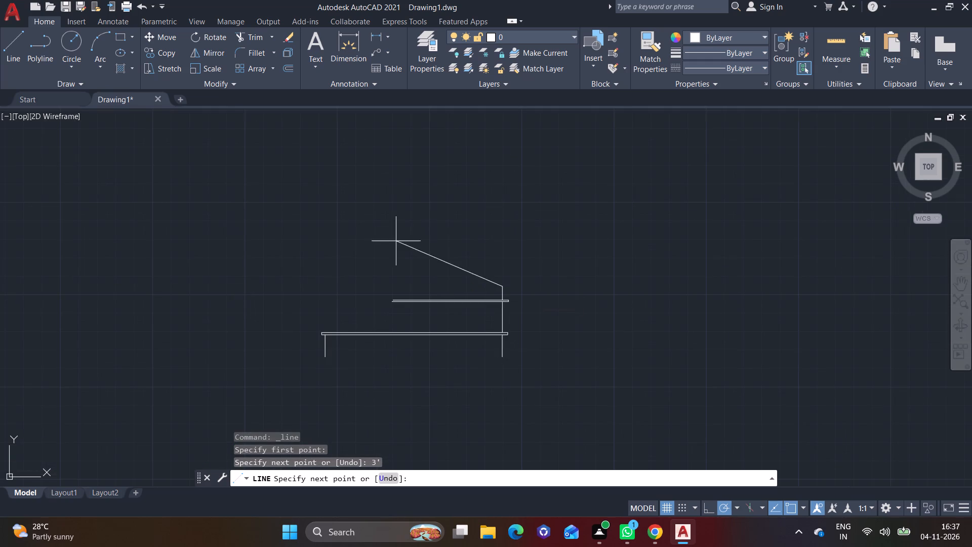
middle_click_drag(396, 240, 465, 285)
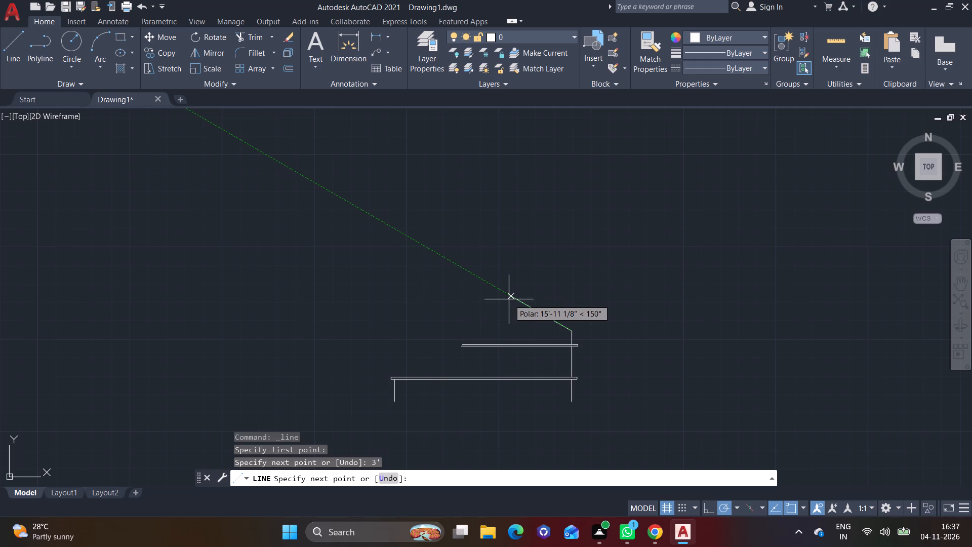
scroll(509, 299, "up", 1)
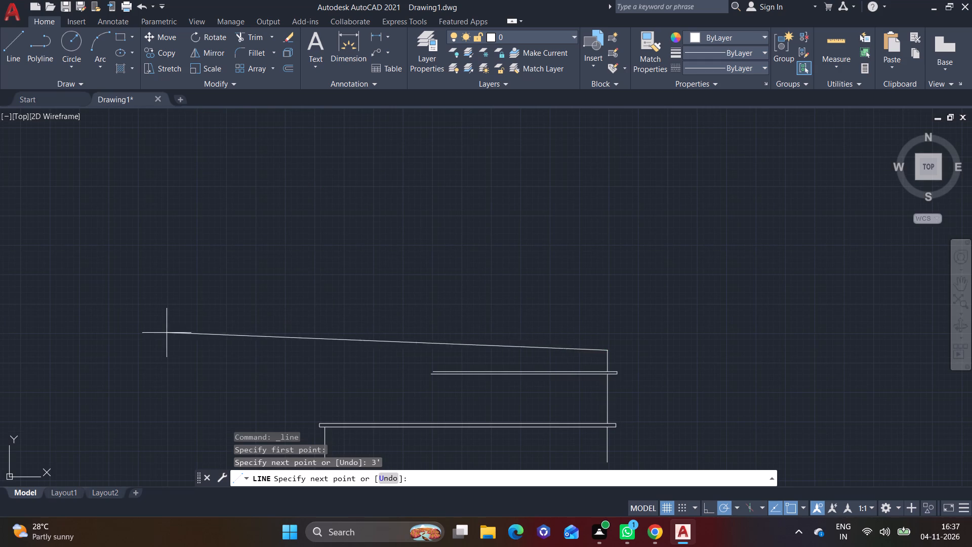
left_click(92, 351)
right_click(92, 351)
left_click(118, 356)
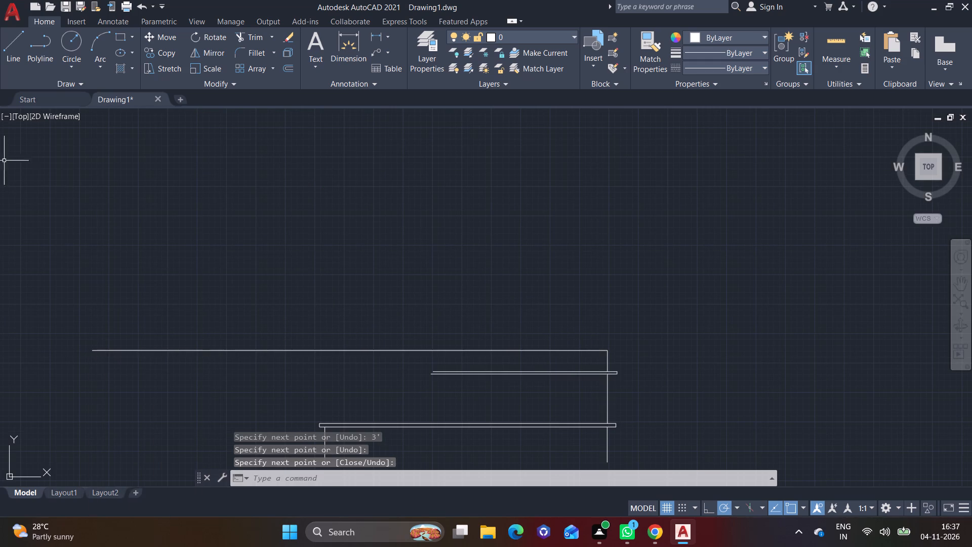
Begin another line near the upper corner where the 3' vertical meets the long top horizontal.
left_click(14, 63)
scroll(487, 389, "up", 1)
middle_click_drag(496, 373, 519, 272)
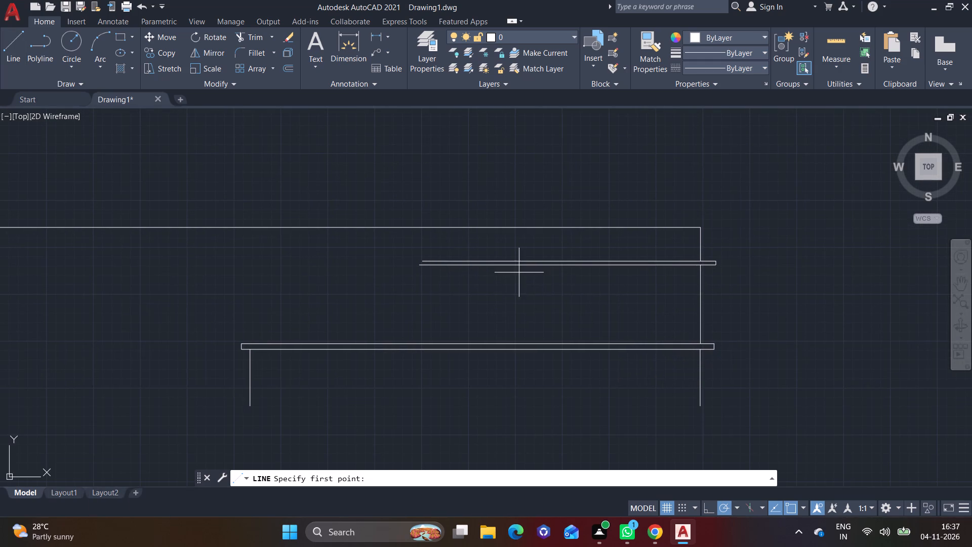
scroll(534, 314, "down", 1)
middle_click_drag(645, 334, 593, 402)
scroll(577, 358, "up", 2)
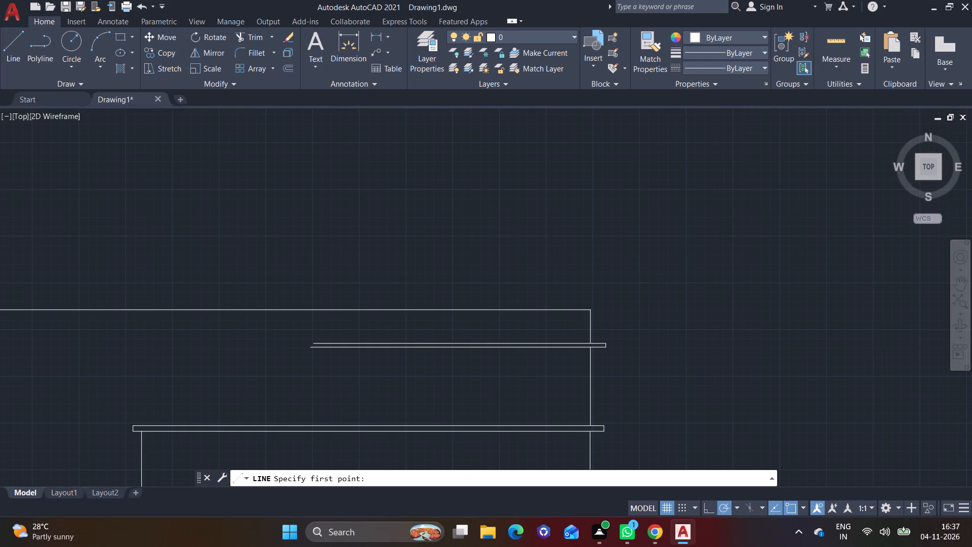
scroll(577, 358, "up", 1)
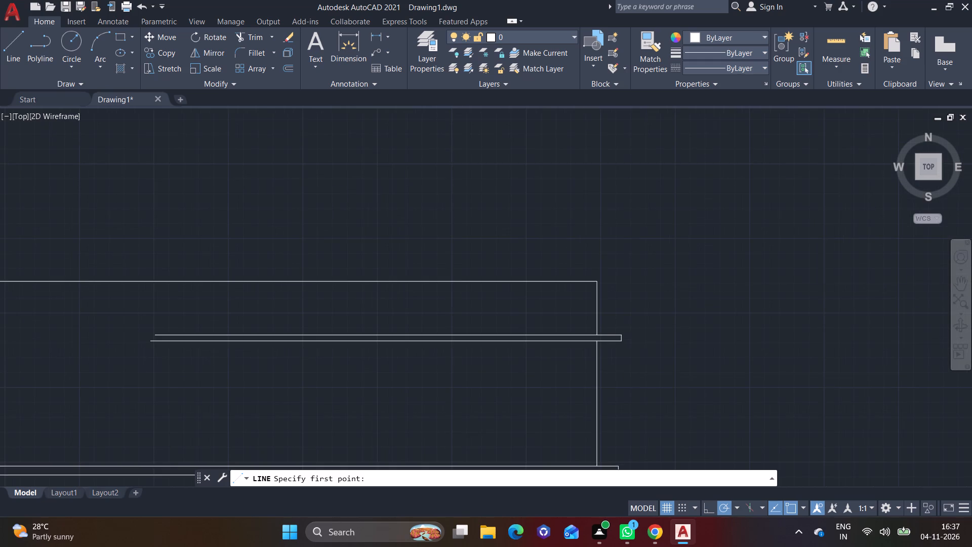
middle_click_drag(577, 358, 582, 427)
middle_click_drag(639, 409, 628, 422)
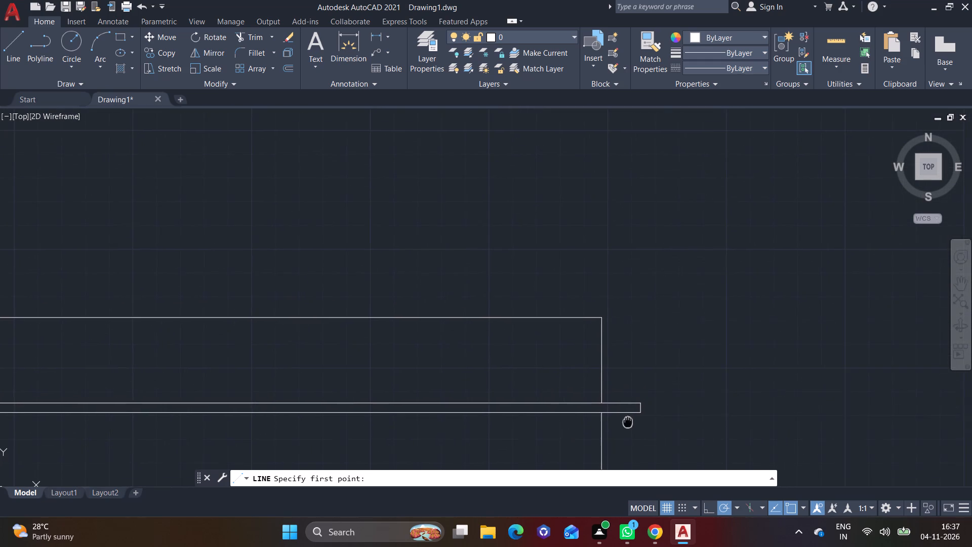
middle_click_drag(628, 422, 630, 450)
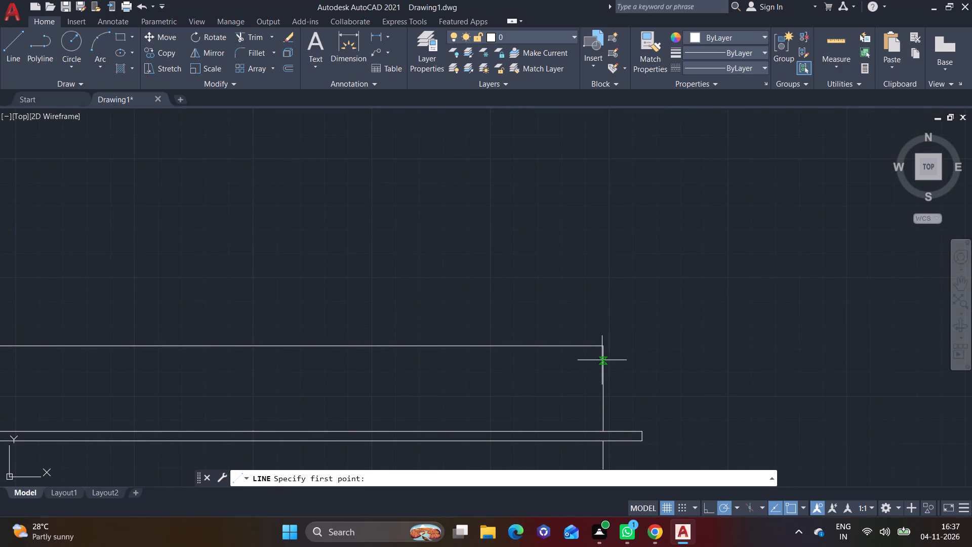
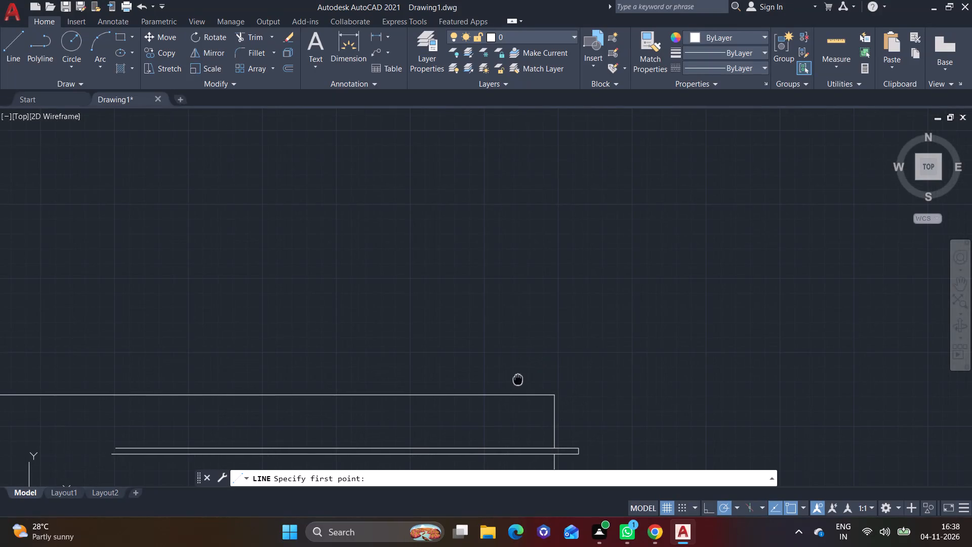
Draw a horizontal line about 1' long outward to the right from the 3' vertical's upper end, extending the top line past it.
middle_click_drag(569, 404, 602, 255)
middle_click_drag(590, 354, 586, 343)
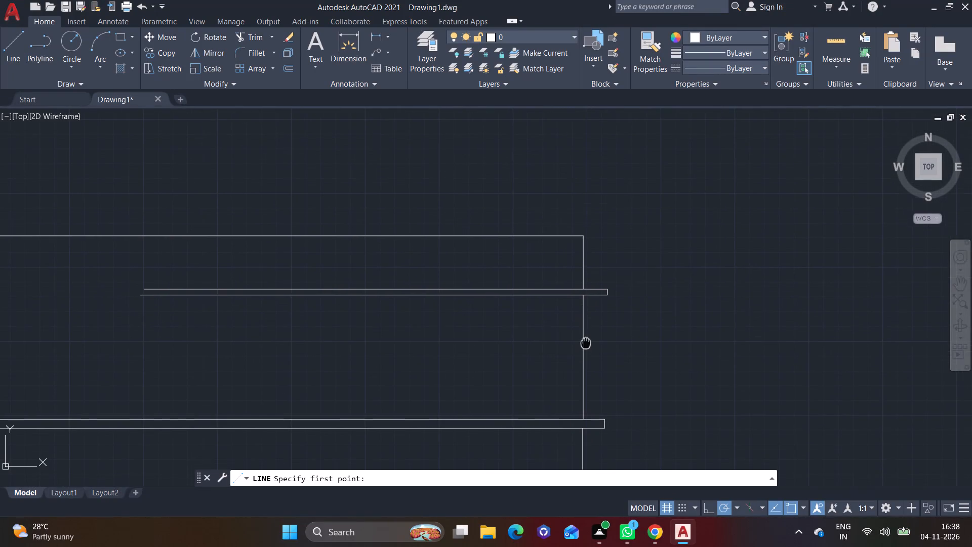
middle_click_drag(586, 343, 574, 404)
middle_click_drag(561, 318, 561, 404)
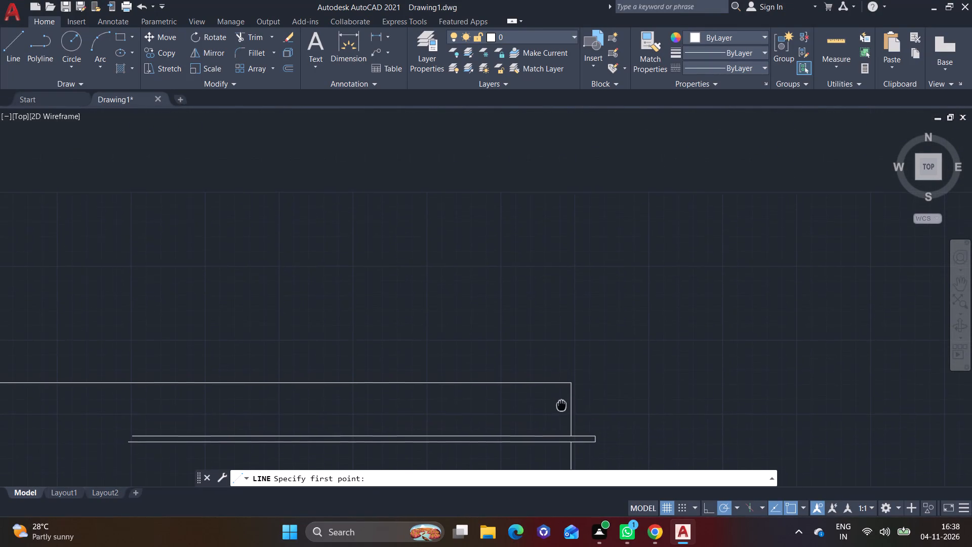
middle_click_drag(561, 404, 561, 406)
left_click(572, 386)
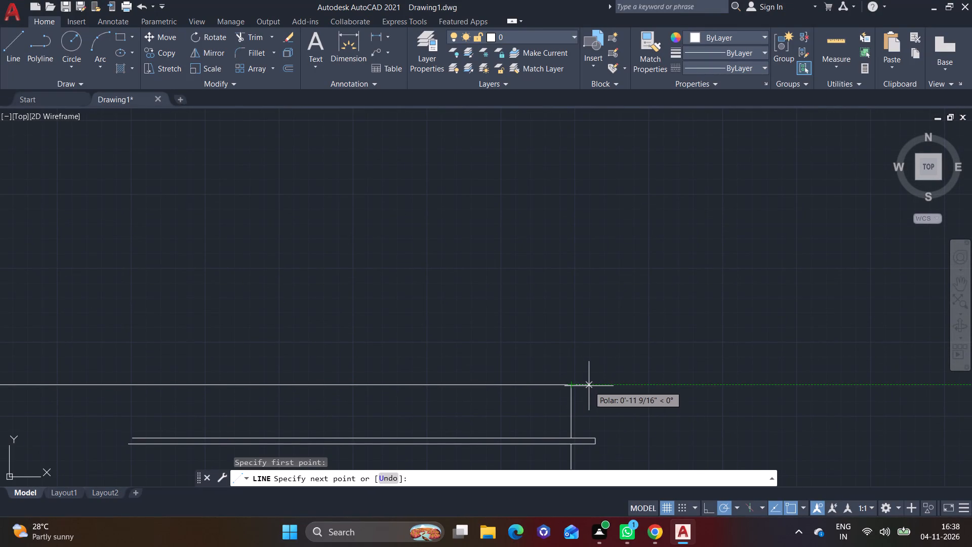
left_click(589, 386)
right_click(590, 386)
left_click(627, 242)
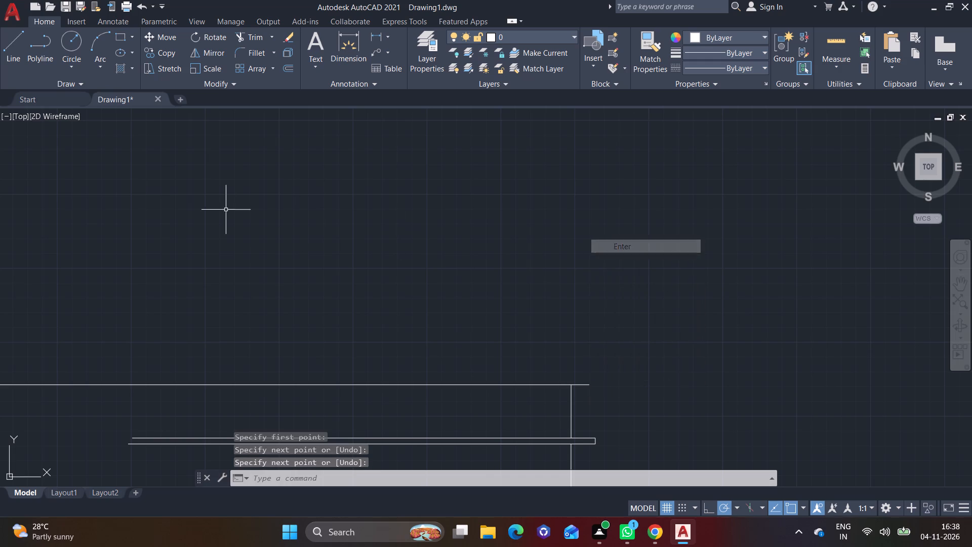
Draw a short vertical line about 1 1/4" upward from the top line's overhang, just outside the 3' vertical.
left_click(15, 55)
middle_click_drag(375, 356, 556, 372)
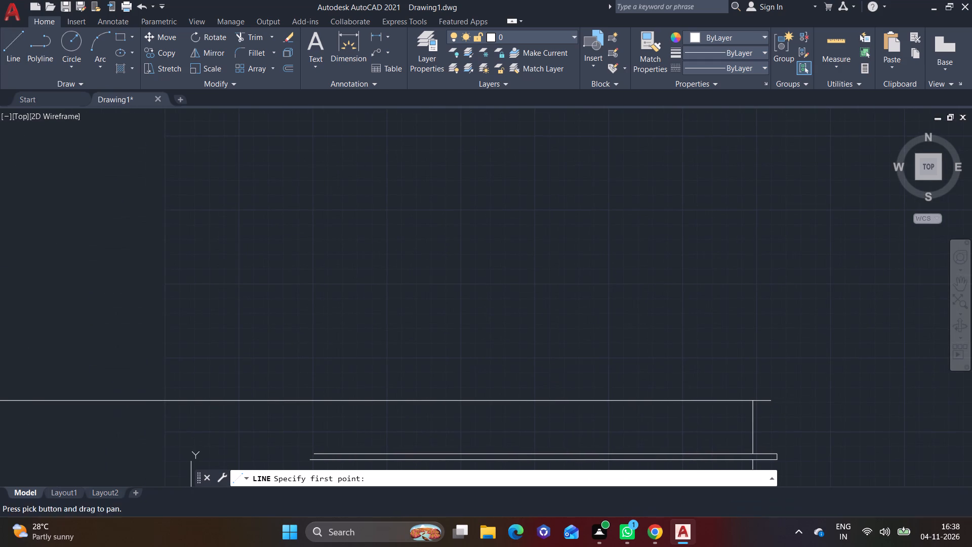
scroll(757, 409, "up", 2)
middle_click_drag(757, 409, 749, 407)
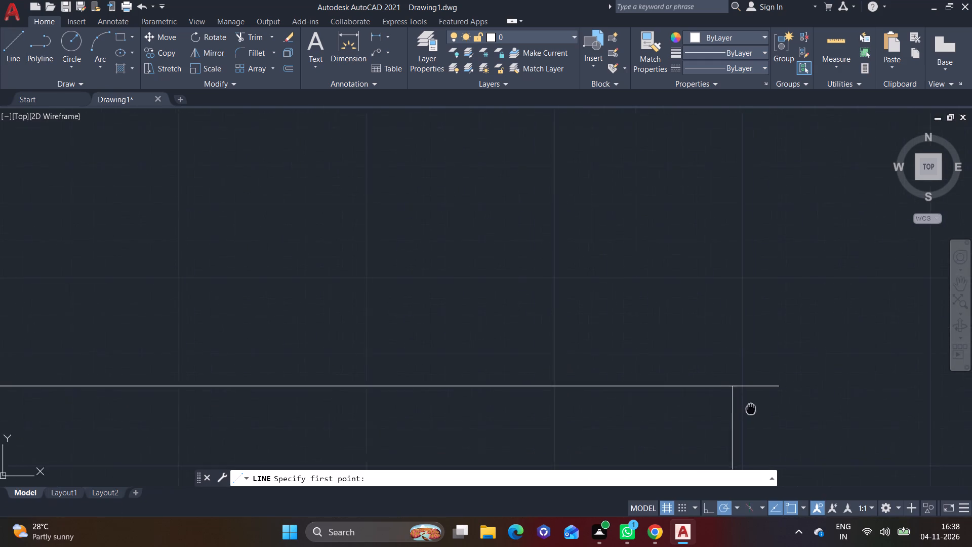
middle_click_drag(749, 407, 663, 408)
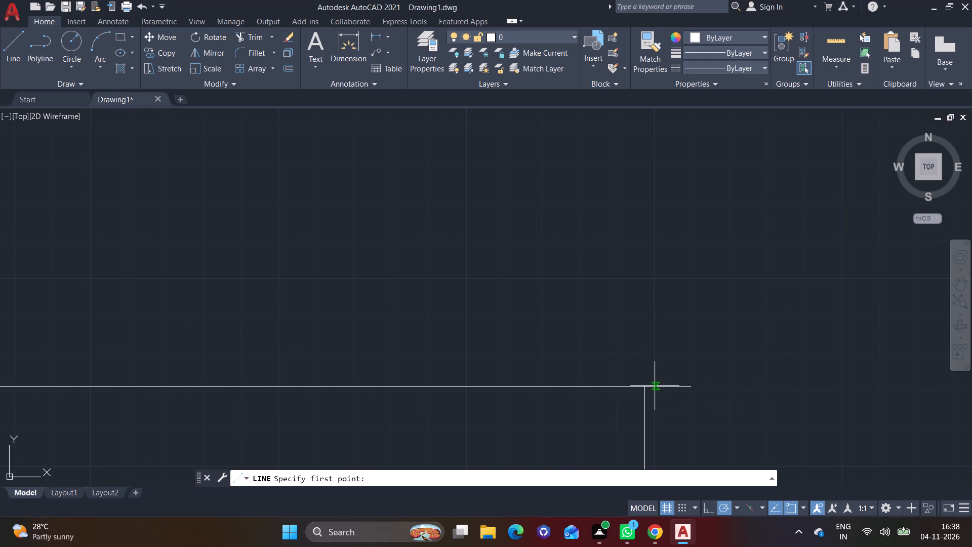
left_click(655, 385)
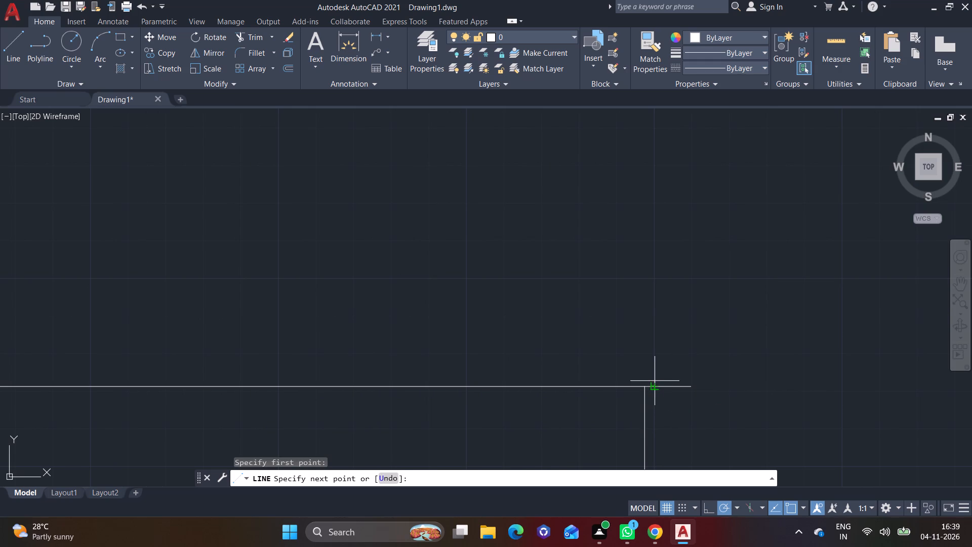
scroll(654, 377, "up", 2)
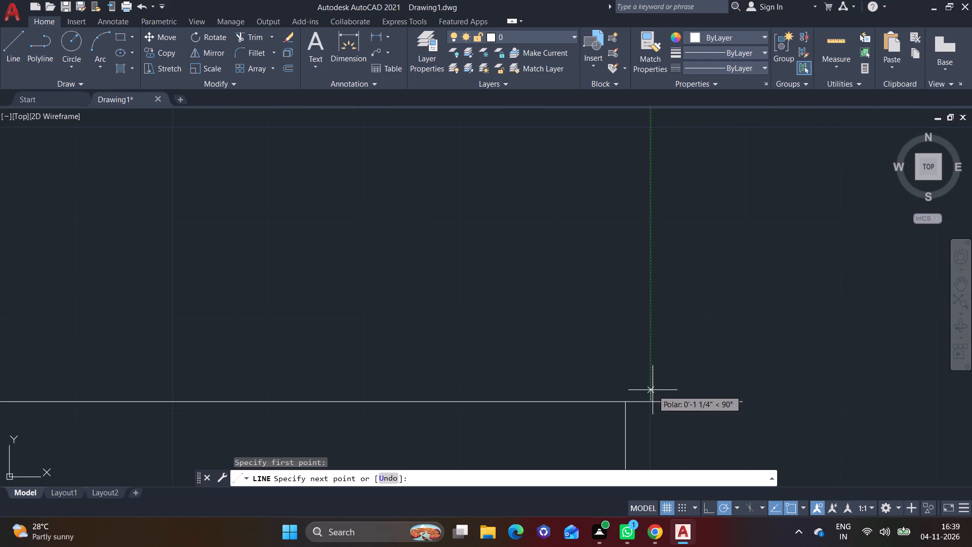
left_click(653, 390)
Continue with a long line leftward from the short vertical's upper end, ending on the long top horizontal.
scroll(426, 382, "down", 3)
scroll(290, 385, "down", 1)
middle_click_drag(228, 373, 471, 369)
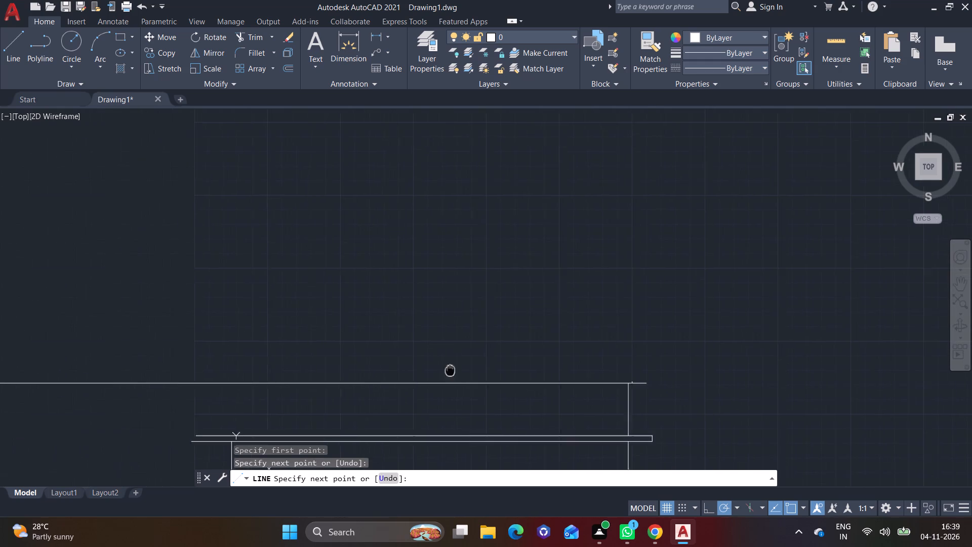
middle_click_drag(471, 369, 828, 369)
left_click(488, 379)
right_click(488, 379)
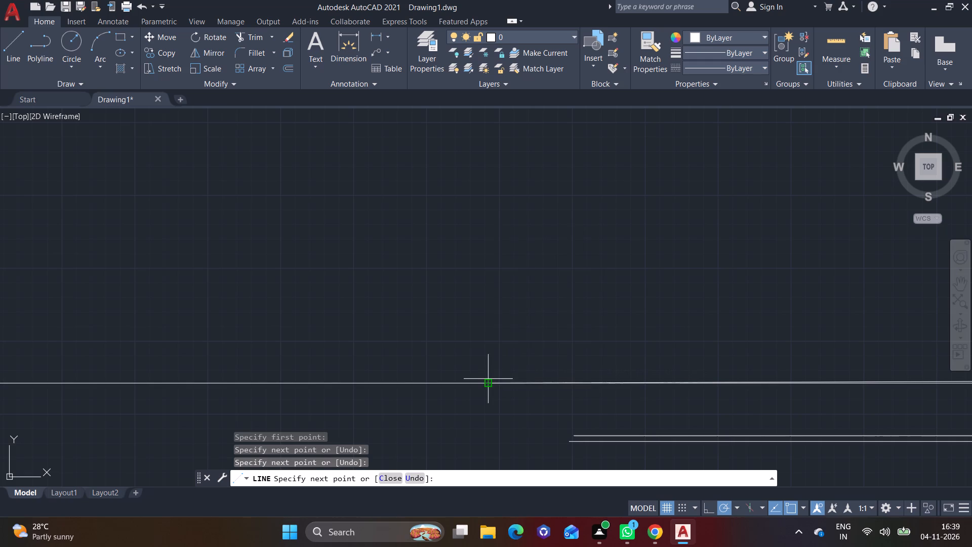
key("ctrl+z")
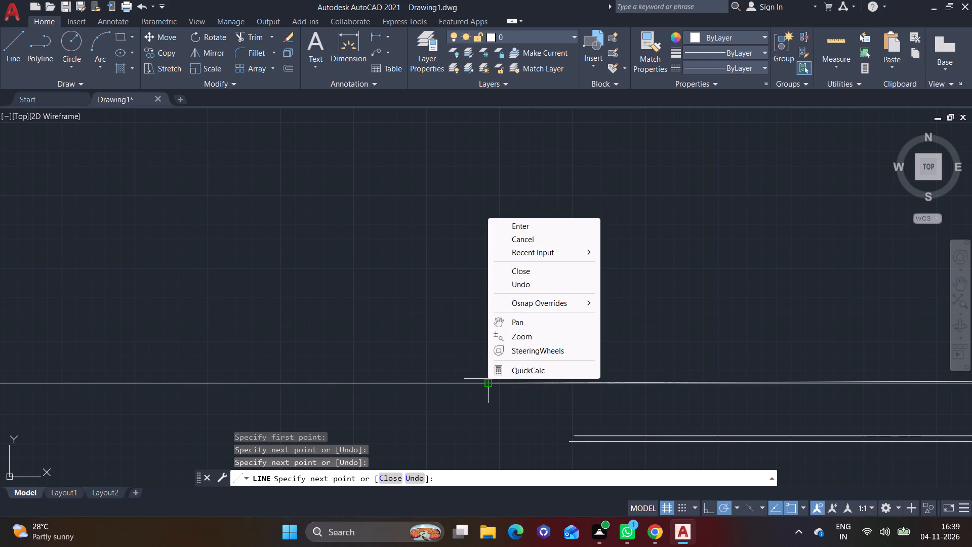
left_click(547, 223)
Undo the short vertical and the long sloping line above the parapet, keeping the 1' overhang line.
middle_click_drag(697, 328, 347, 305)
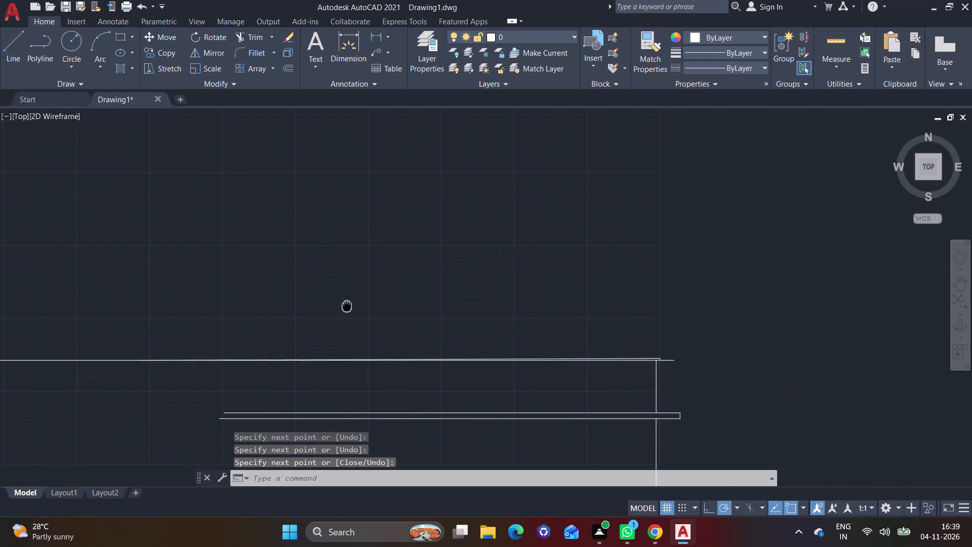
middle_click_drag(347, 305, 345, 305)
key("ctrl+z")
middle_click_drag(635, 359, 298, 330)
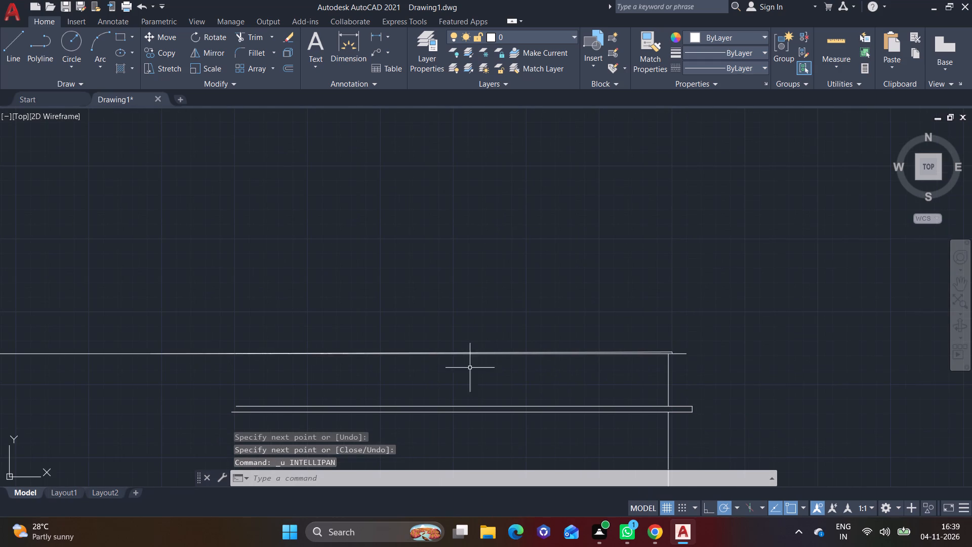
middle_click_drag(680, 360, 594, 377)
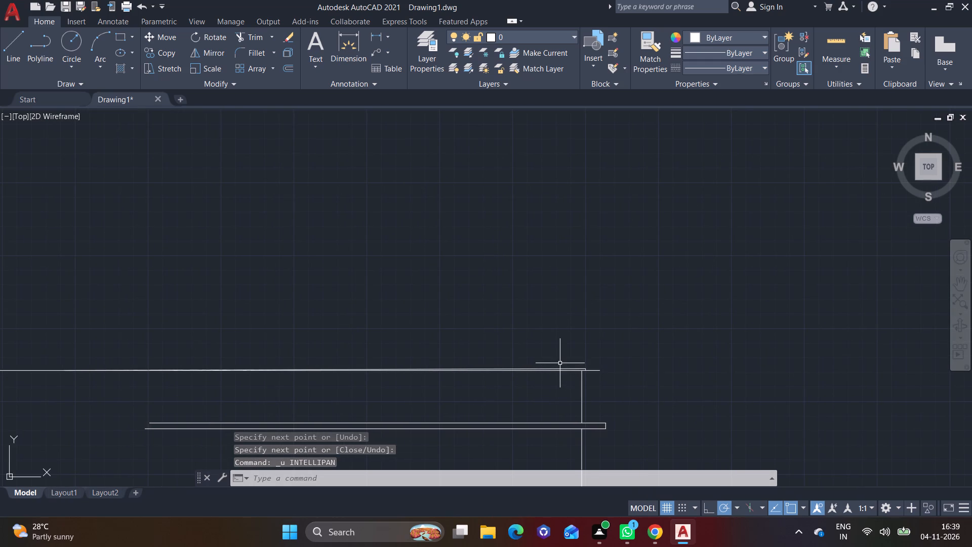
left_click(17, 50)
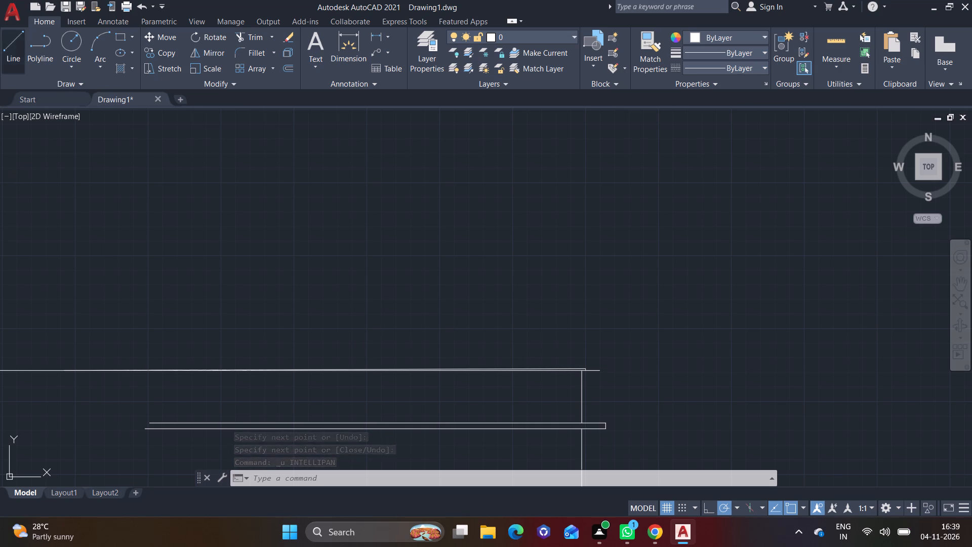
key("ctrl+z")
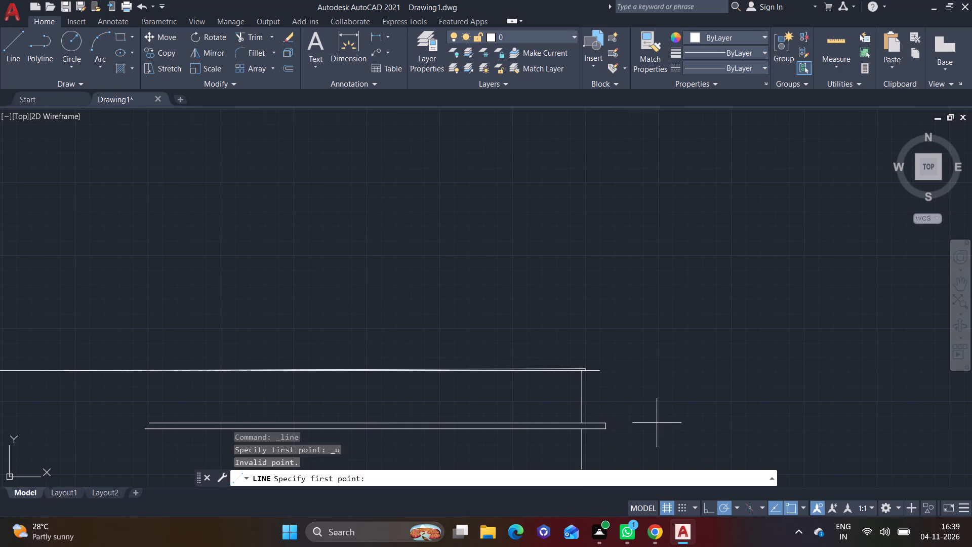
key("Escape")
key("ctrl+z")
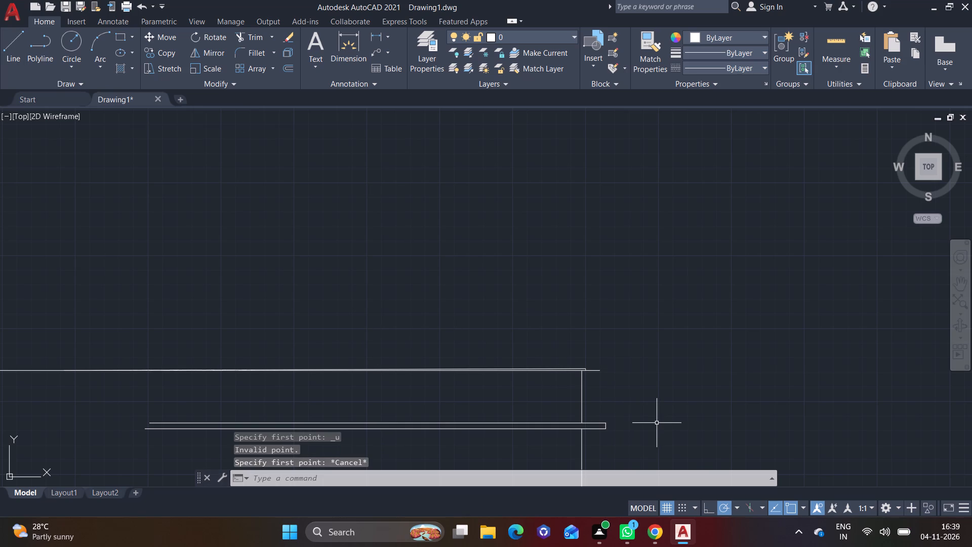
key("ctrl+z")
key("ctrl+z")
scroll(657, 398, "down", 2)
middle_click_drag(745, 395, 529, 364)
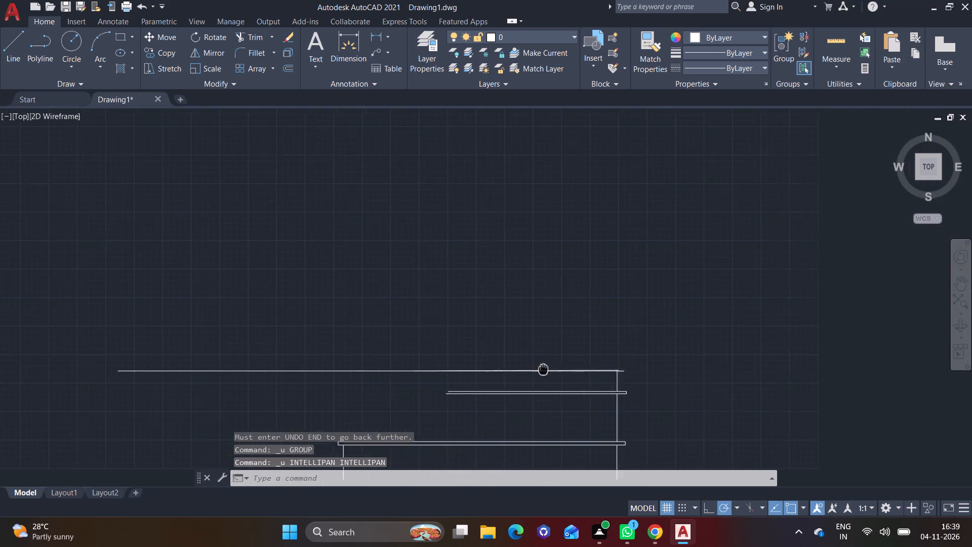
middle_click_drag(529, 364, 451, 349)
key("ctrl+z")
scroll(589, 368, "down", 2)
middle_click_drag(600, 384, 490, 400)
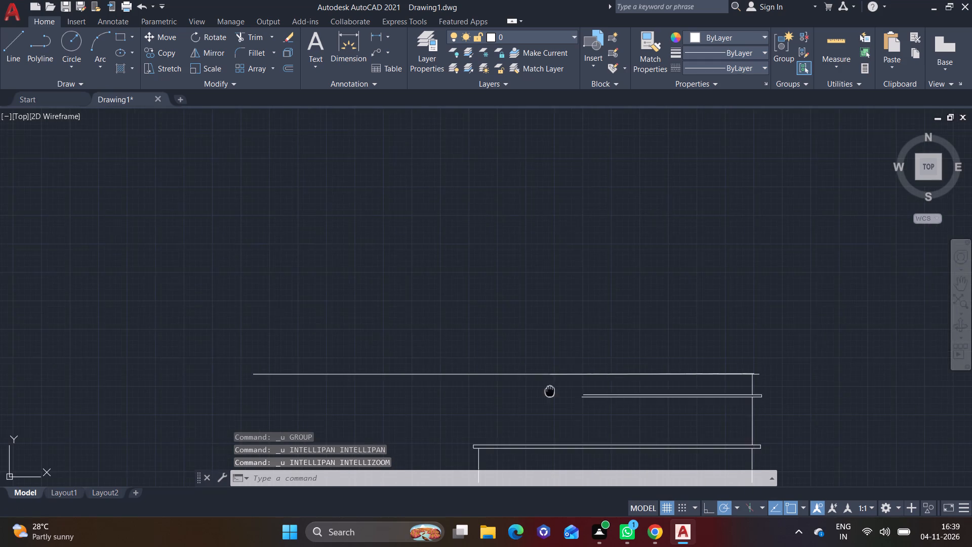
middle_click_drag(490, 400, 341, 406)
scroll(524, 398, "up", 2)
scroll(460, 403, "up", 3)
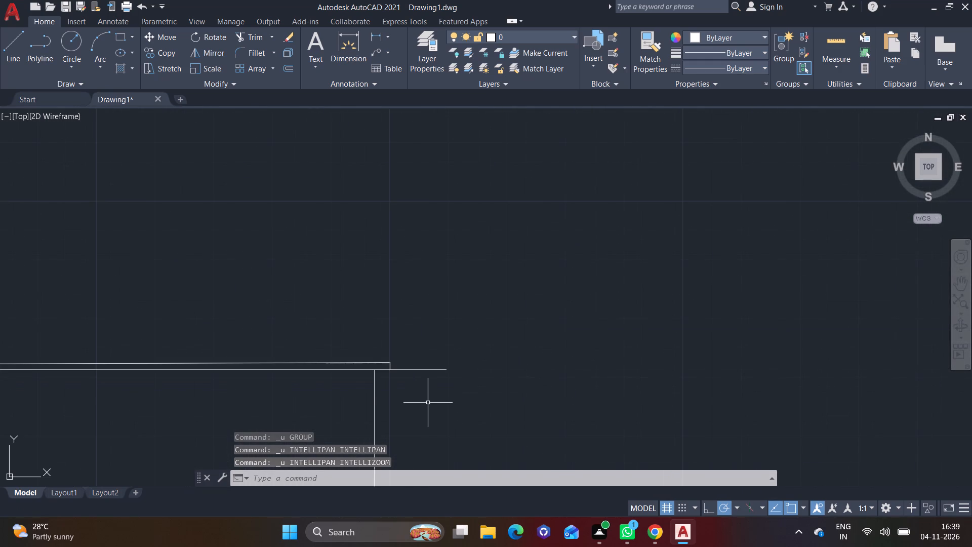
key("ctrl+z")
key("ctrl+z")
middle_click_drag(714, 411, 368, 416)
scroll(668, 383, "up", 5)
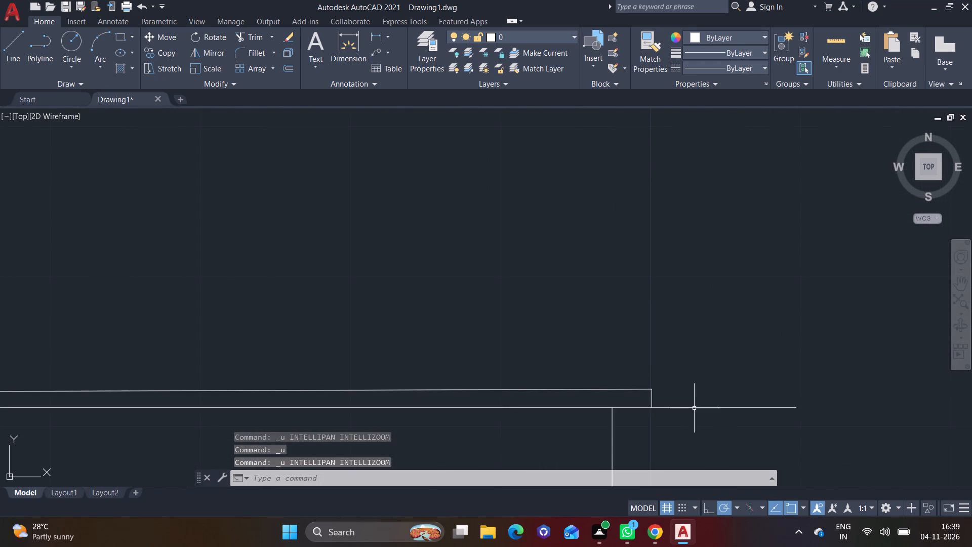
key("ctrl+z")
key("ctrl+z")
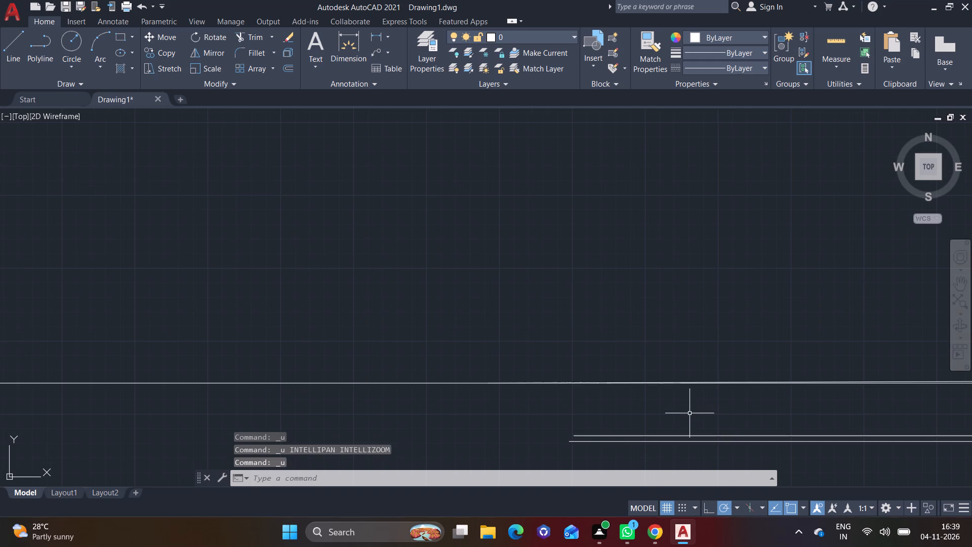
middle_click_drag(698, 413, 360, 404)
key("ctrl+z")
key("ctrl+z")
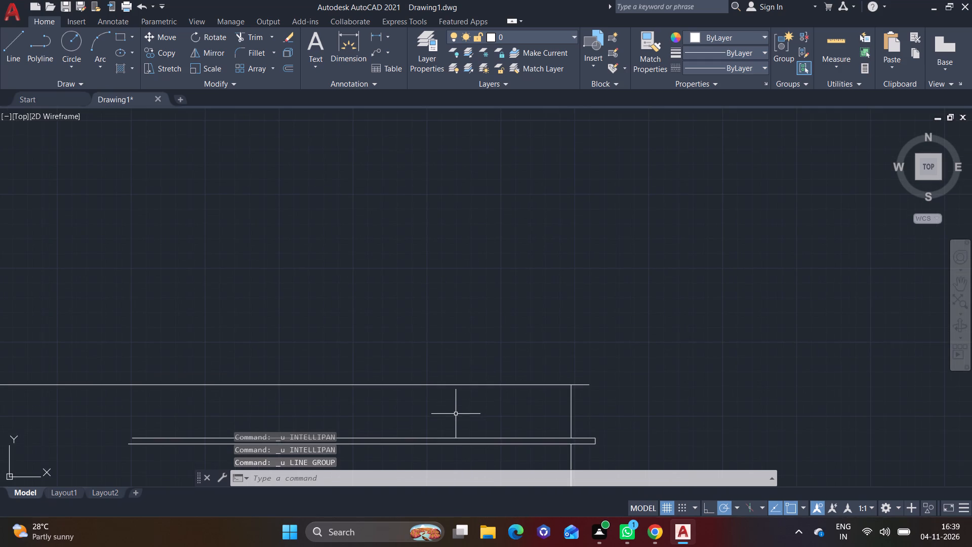
Draw a very short vertical line upward from the outer right end of the 1' overhang line.
scroll(569, 369, "up", 4)
scroll(566, 391, "down", 2)
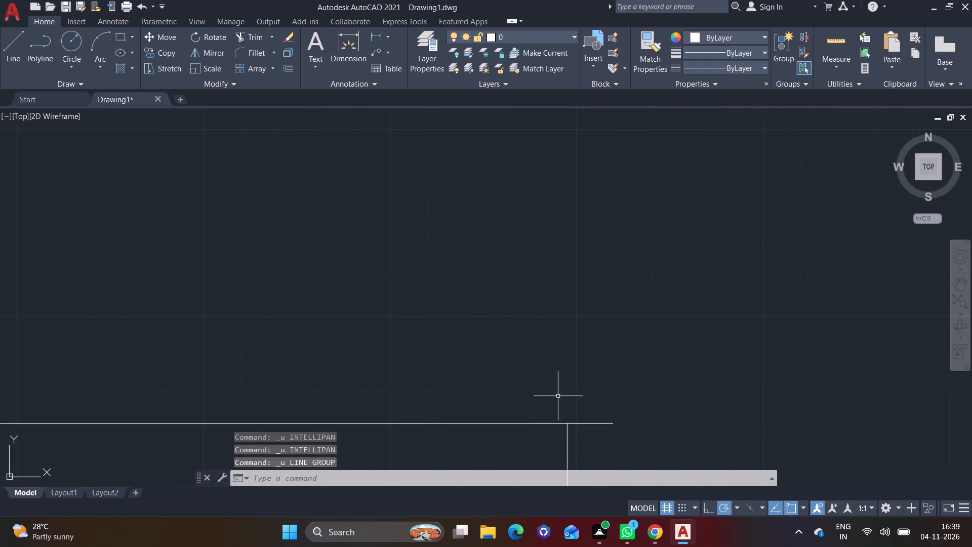
middle_click_drag(523, 400, 506, 340)
left_click(15, 53)
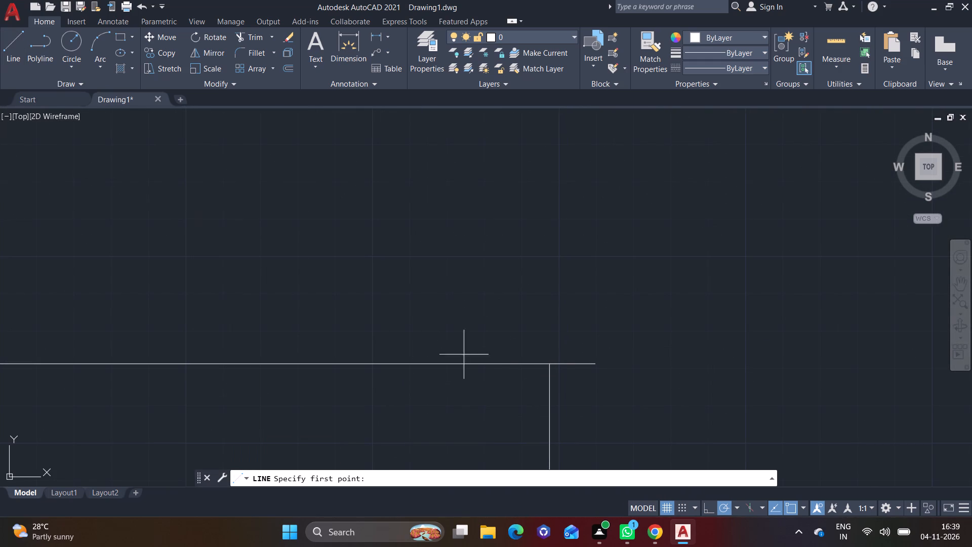
middle_click_drag(567, 378, 564, 427)
scroll(585, 418, "down", 2)
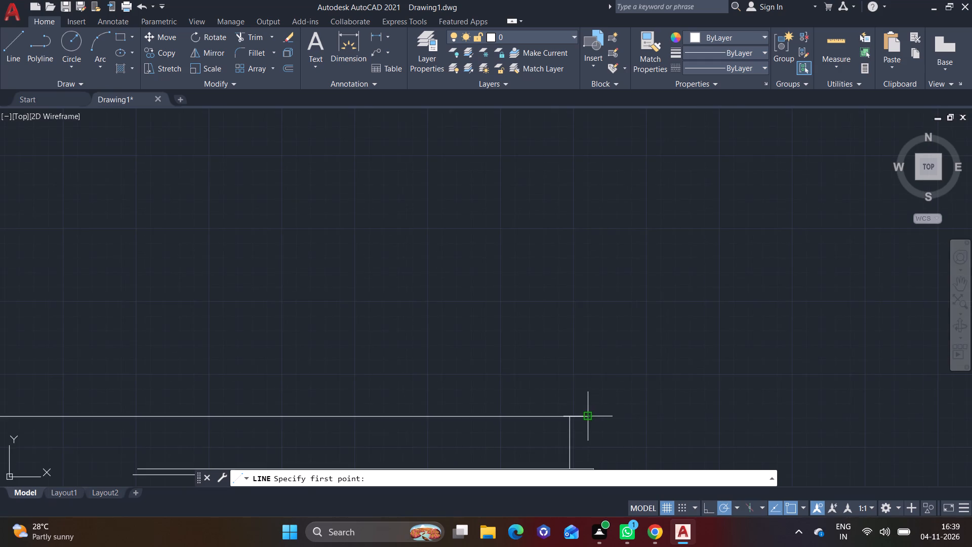
middle_click_drag(587, 407, 587, 246)
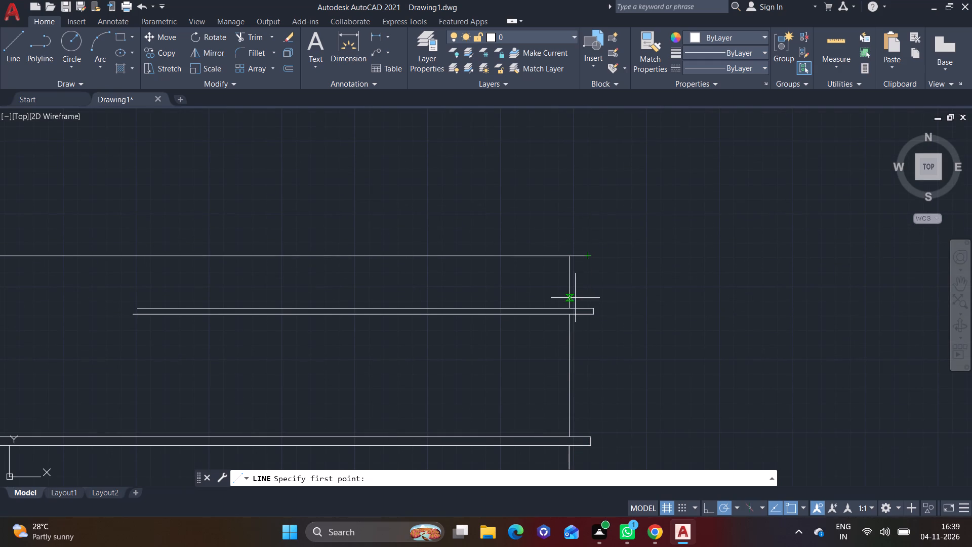
middle_click_drag(575, 298, 574, 383)
scroll(583, 343, "up", 1)
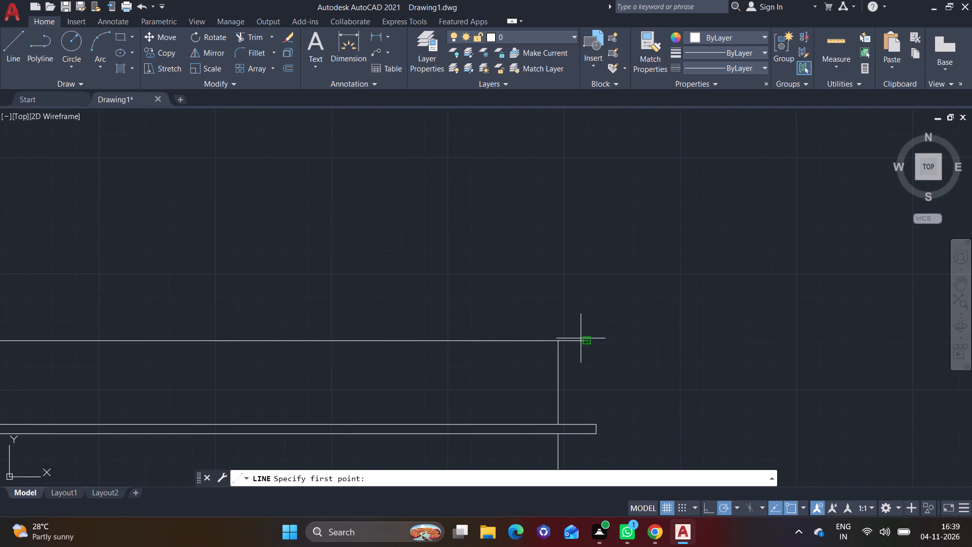
left_click(592, 339)
scroll(592, 339, "up", 2)
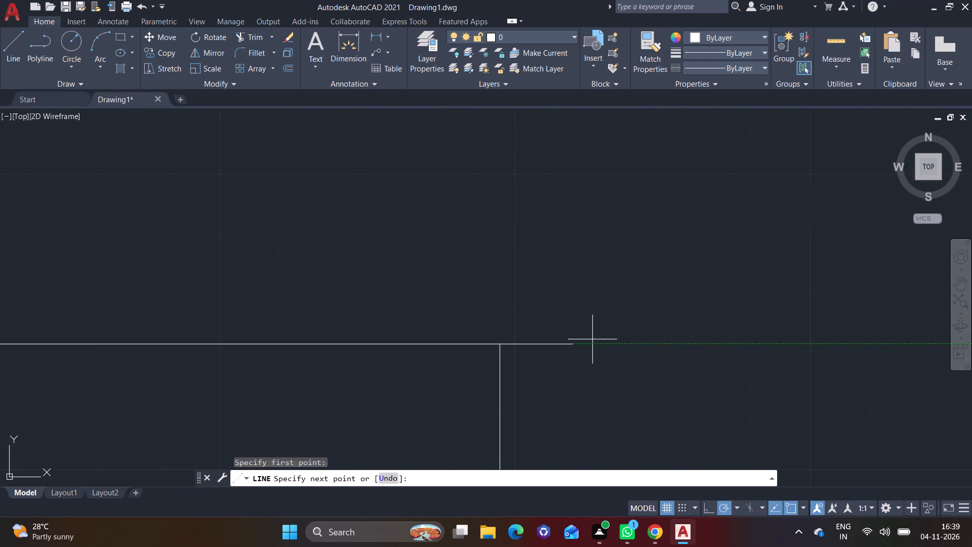
scroll(592, 339, "up", 2)
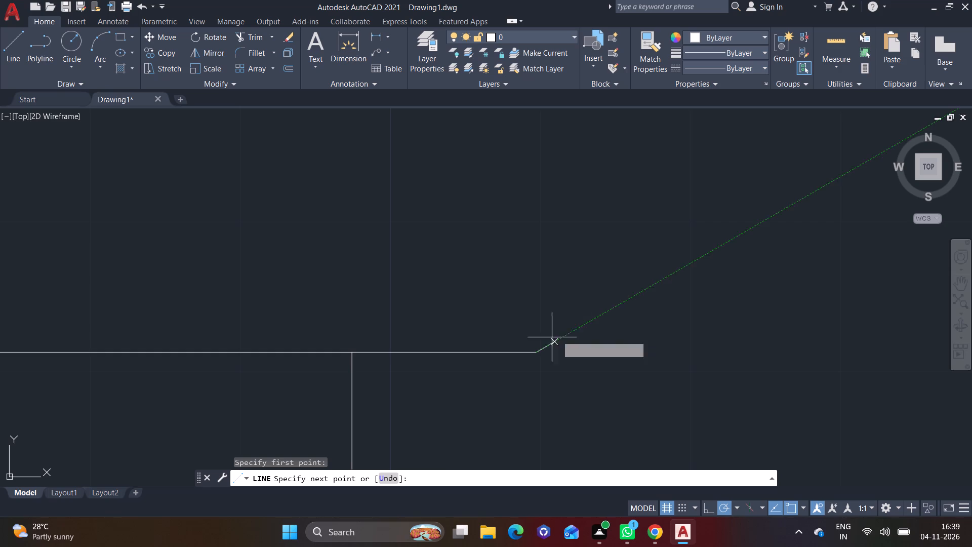
left_click(537, 344)
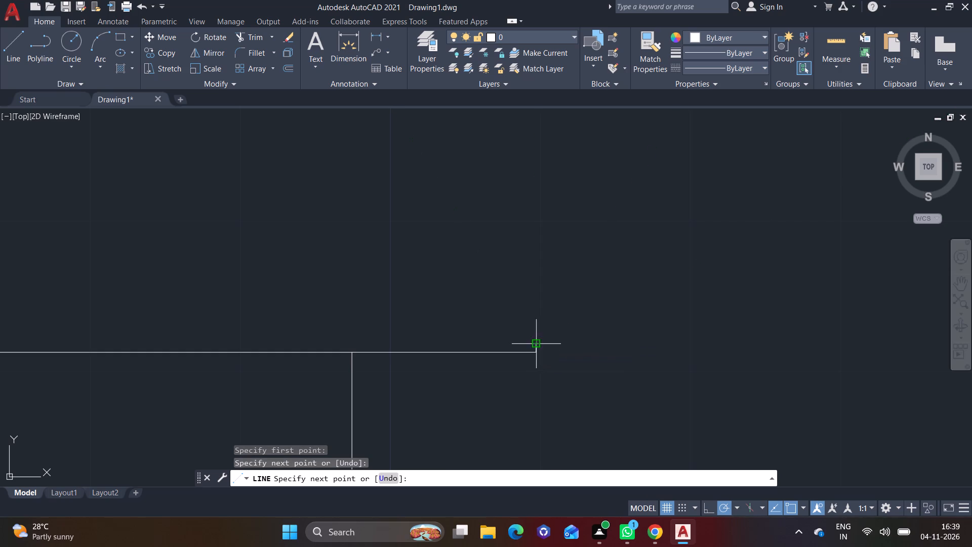
Continue from the short vertical's upper end with a horizontal line about 38' long leftward, just above the long top horizontal.
scroll(259, 316, "down", 3)
middle_click_drag(64, 313, 896, 312)
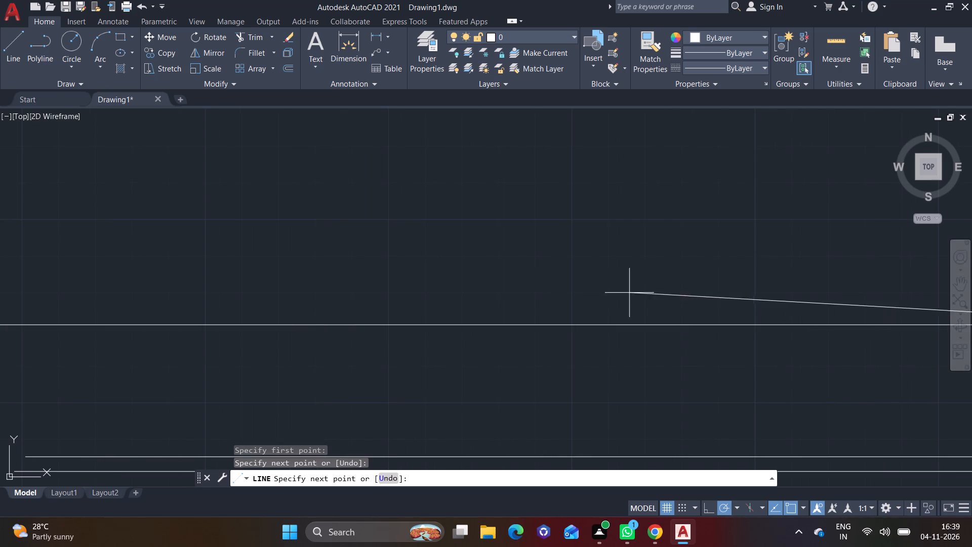
middle_click_drag(111, 308, 548, 347)
scroll(273, 354, "down", 2)
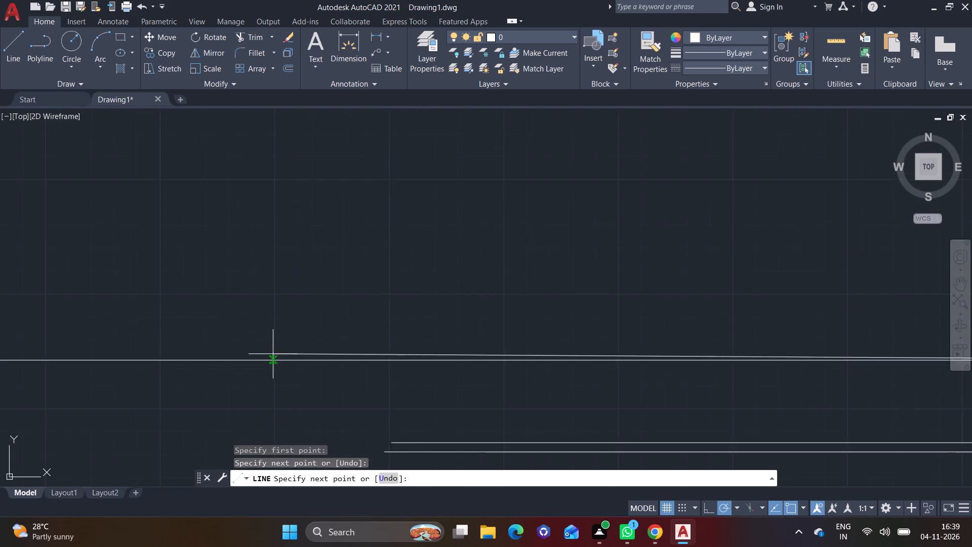
middle_click_drag(194, 337, 431, 322)
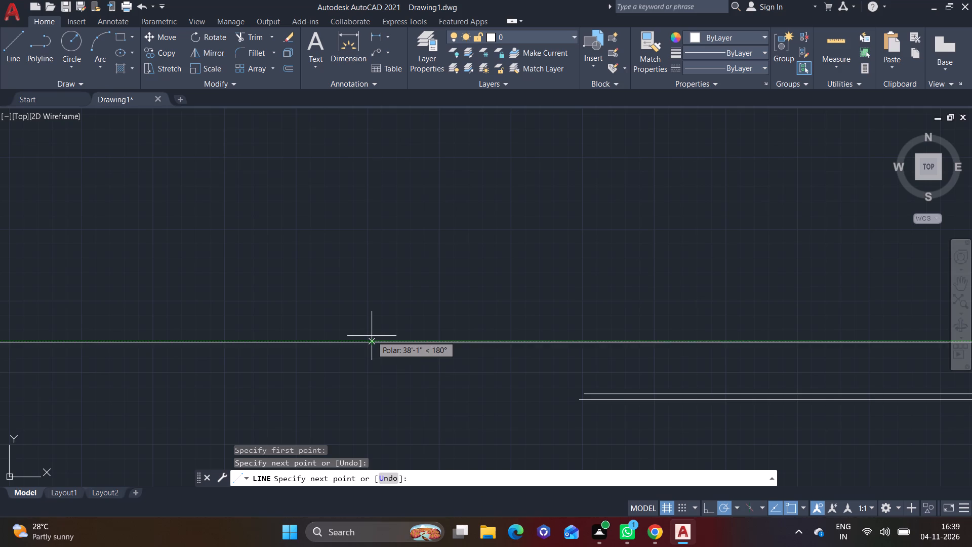
left_click(372, 336)
key("space")
Draw a vertical line crossing both cap lines, a little outside the slab's left end and extending past them above and below.
scroll(596, 342, "up", 3)
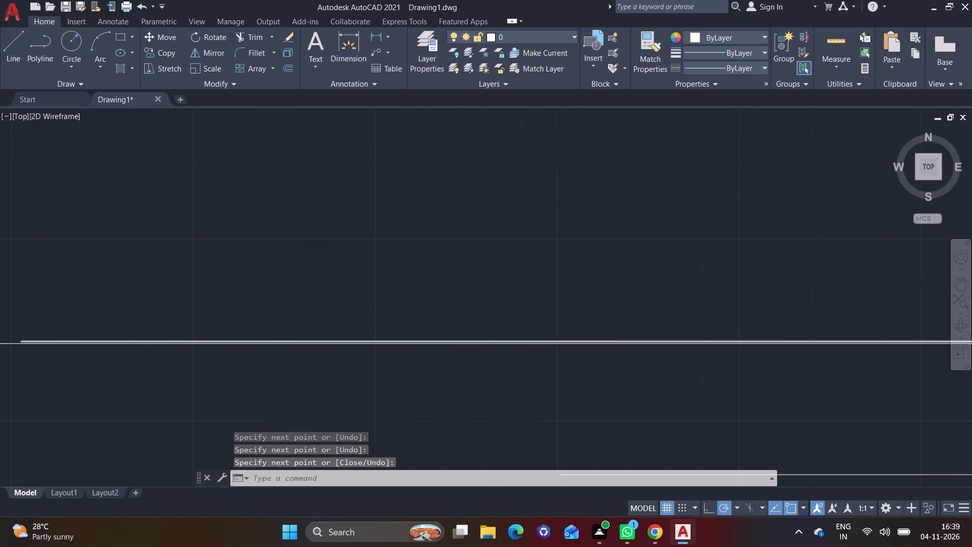
key("space")
scroll(577, 360, "up", 1)
scroll(577, 360, "down", 2)
middle_click_drag(577, 361, 395, 235)
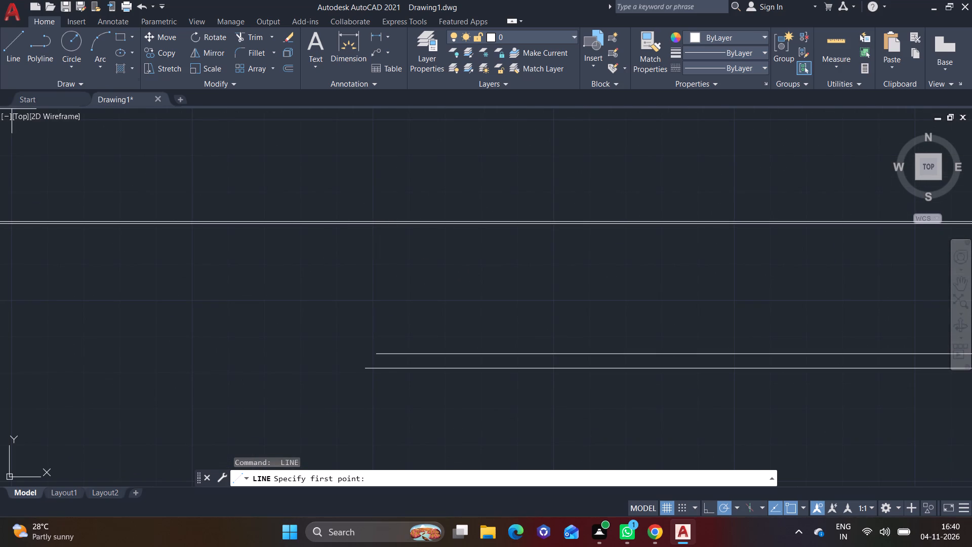
left_click(6, 63)
left_click(331, 177)
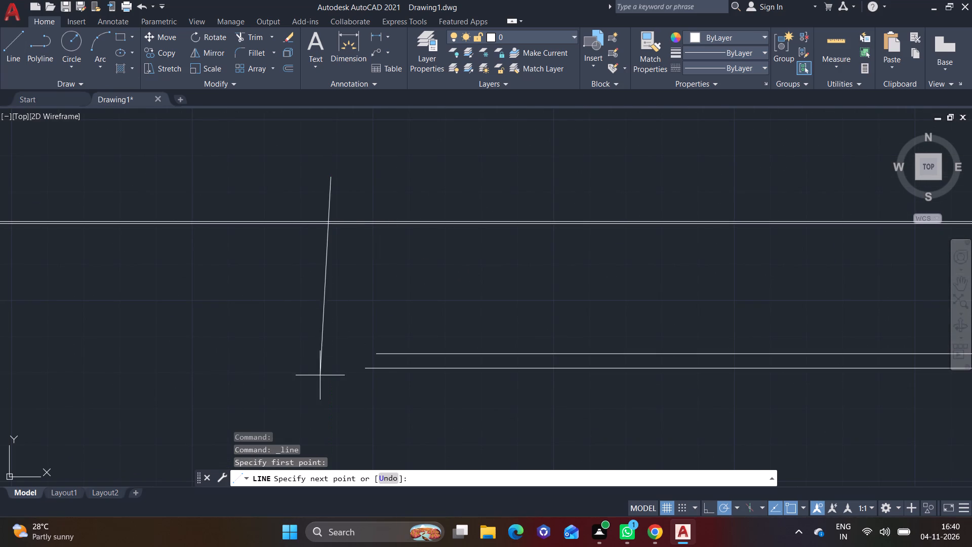
left_click(334, 385)
right_click(334, 385)
left_click(375, 245)
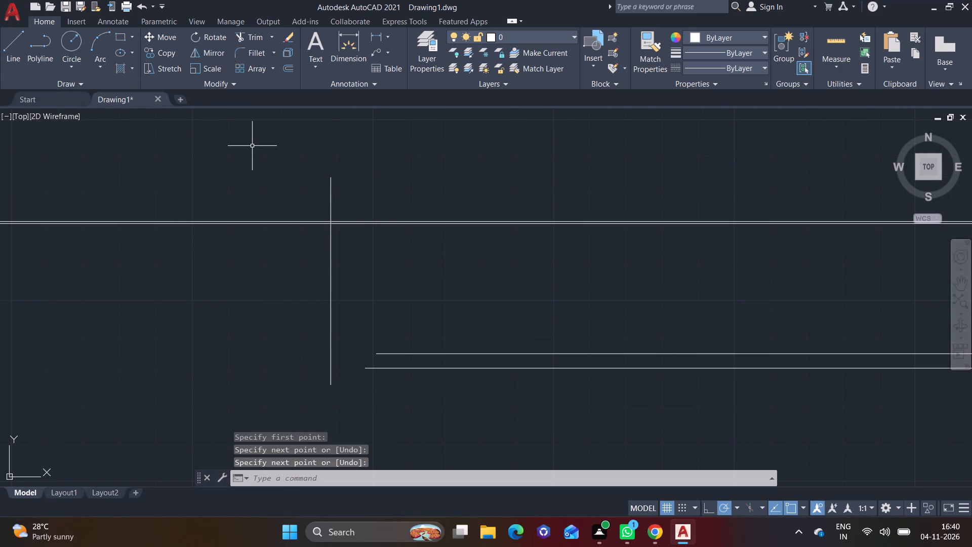
Trim the two cap lines outside the crossing vertical and the vertical's excess above and below, closing the cap's left end.
left_click(273, 36)
left_click(275, 160)
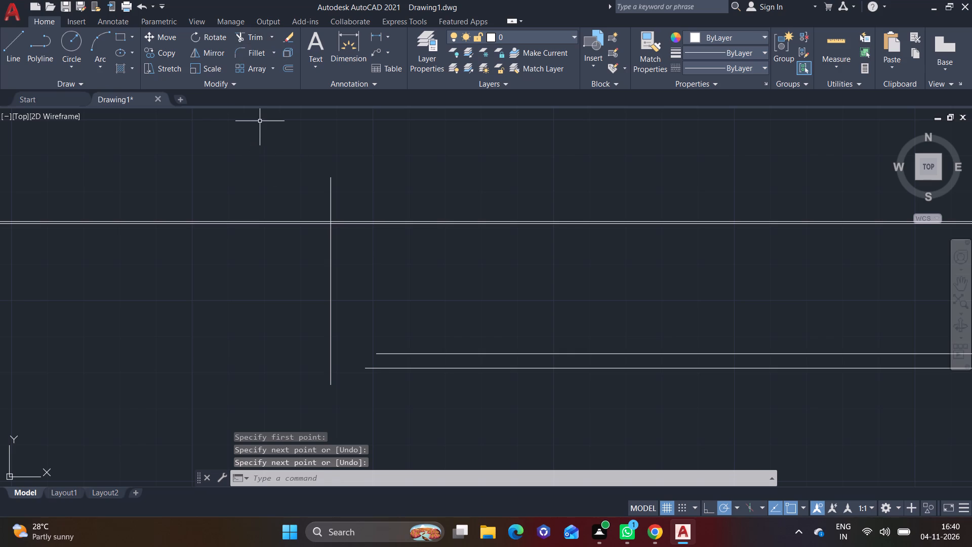
left_click(273, 35)
left_click(265, 54)
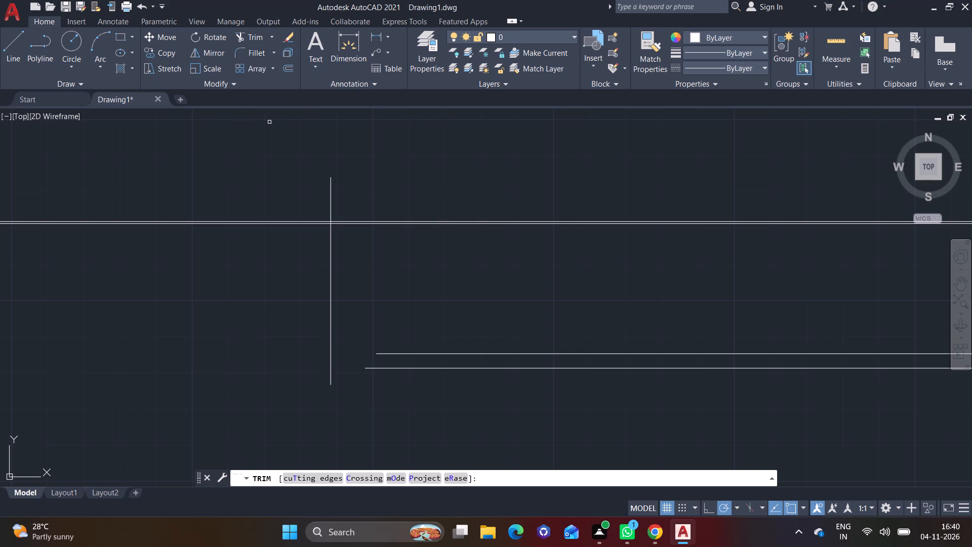
left_click_drag(274, 174, 273, 274)
left_click(365, 282)
left_click_drag(335, 267, 305, 267)
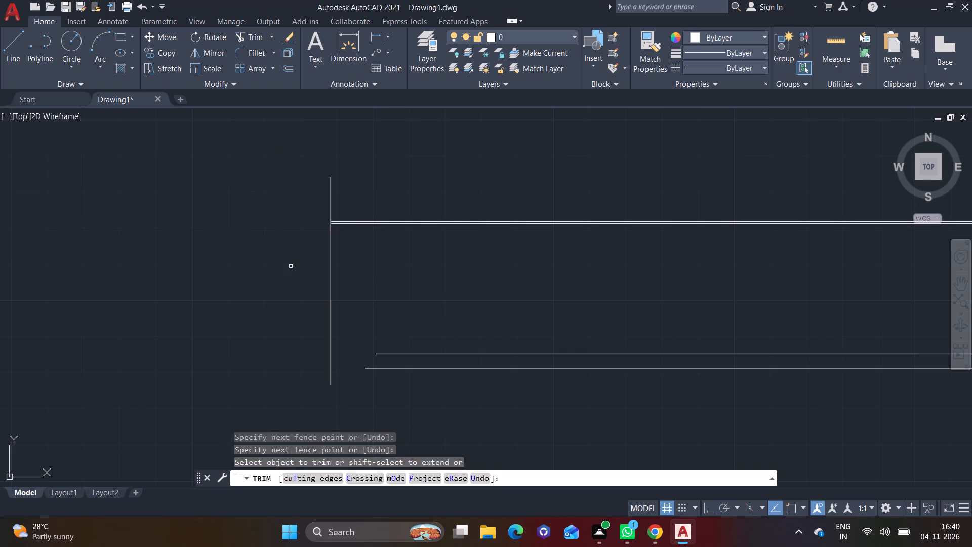
left_click(290, 266)
left_click(385, 266)
left_click(301, 181)
left_click(370, 186)
Draw a very short vertical line upward from the cap's top edge, above the midpoint of its right overhang.
scroll(517, 207, "down", 1)
middle_click_drag(698, 210, 198, 224)
scroll(574, 270, "up", 1)
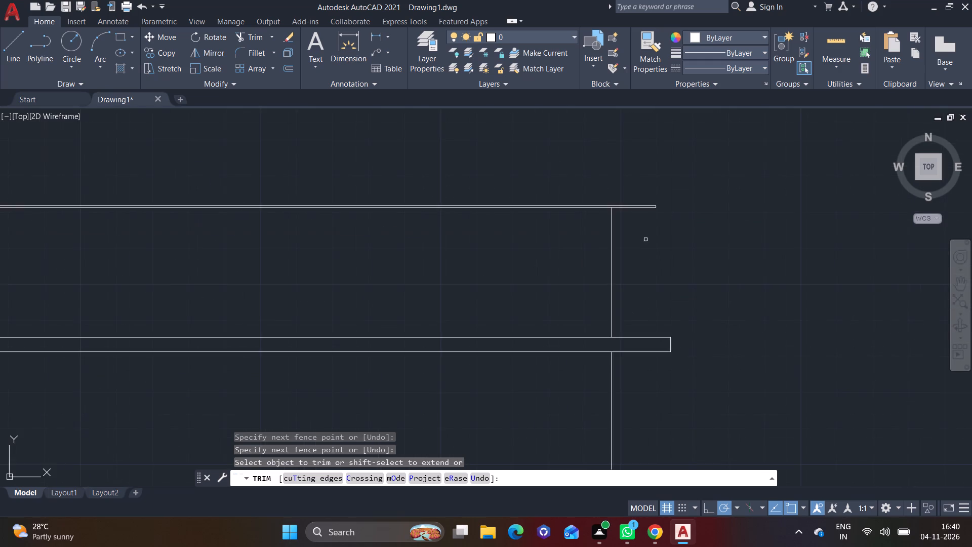
middle_click_drag(647, 238, 496, 348)
left_click(17, 59)
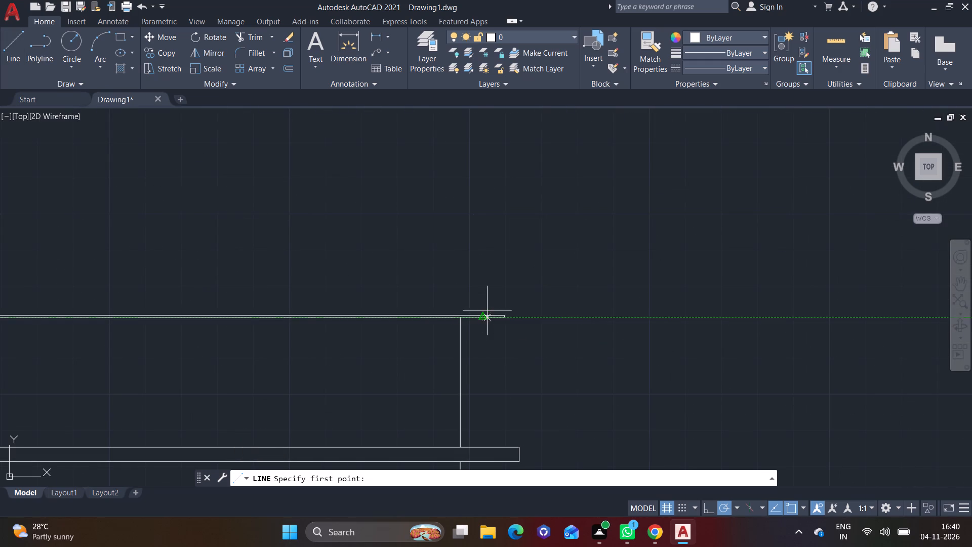
scroll(487, 310, "up", 2)
middle_click_drag(487, 310, 512, 375)
middle_click_drag(497, 383, 570, 350)
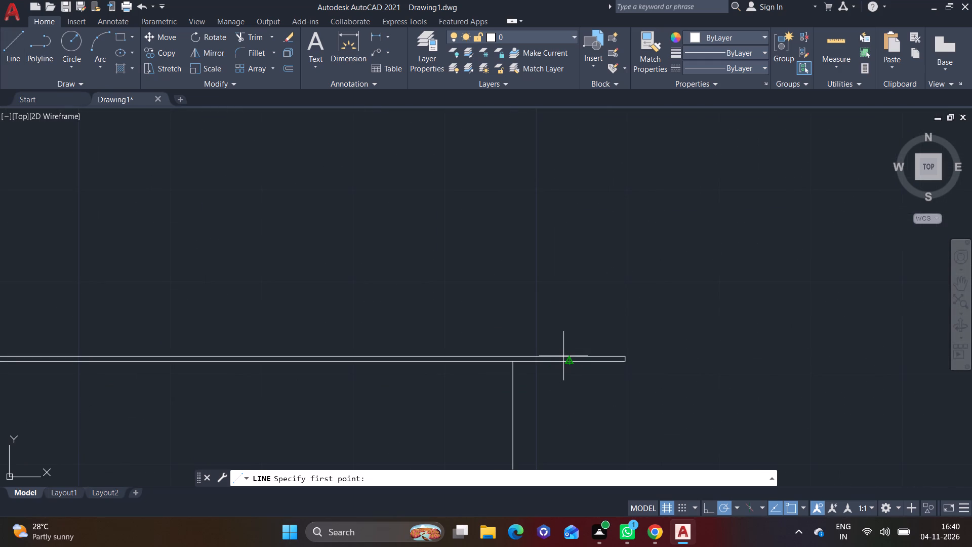
scroll(564, 351, "up", 3)
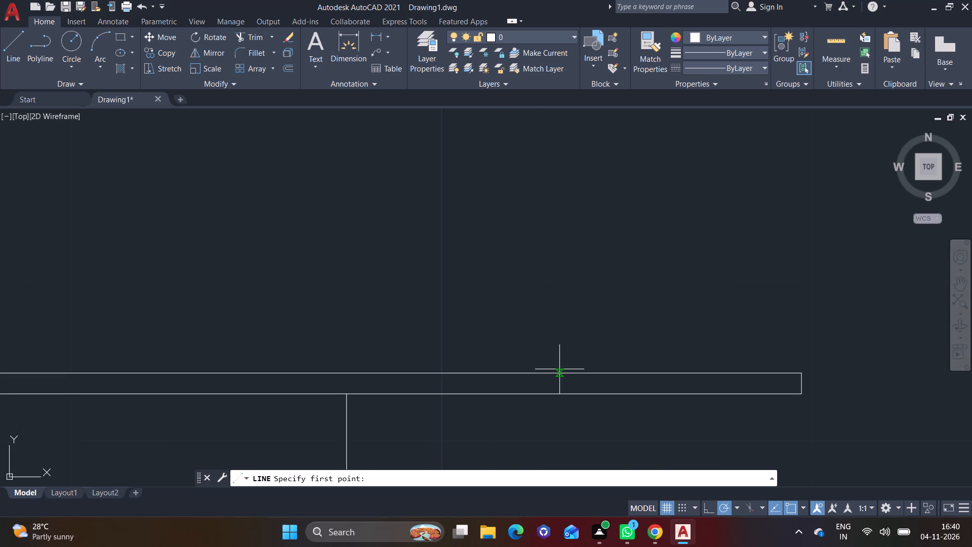
left_click(559, 371)
left_click(560, 355)
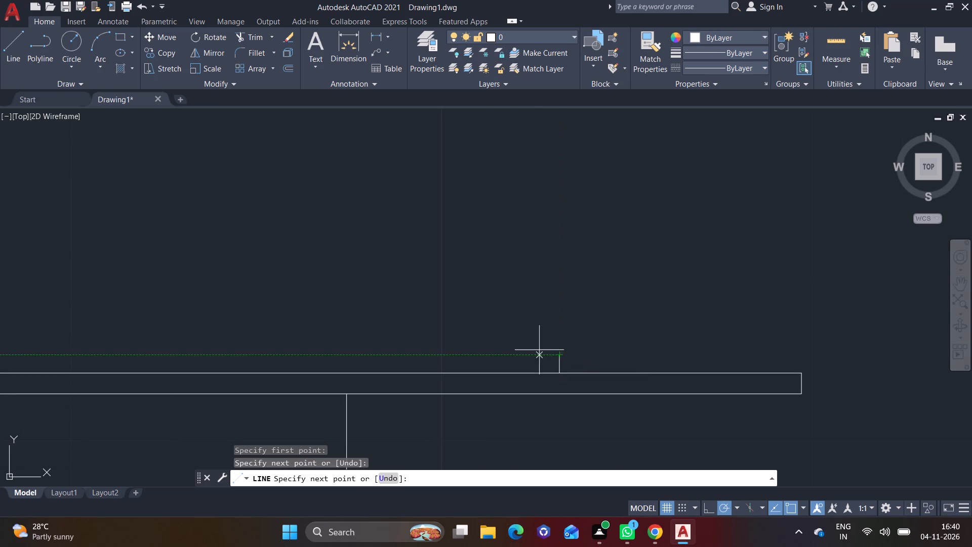
Continue with a long horizontal line leftward from the short vertical's upper end, parallel to the cap's top edge, and finish the line.
scroll(155, 355, "down", 2)
middle_click_drag(95, 337, 872, 332)
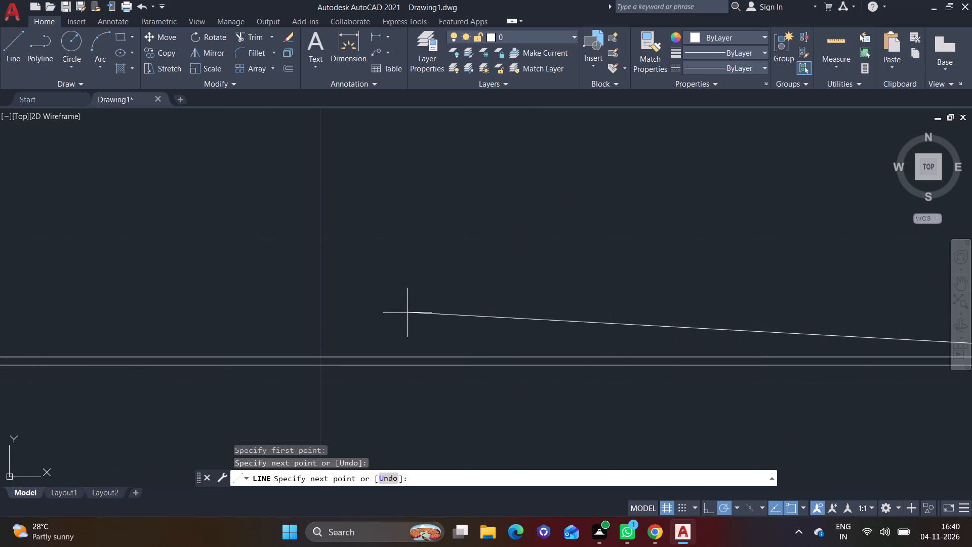
middle_click_drag(119, 334, 517, 317)
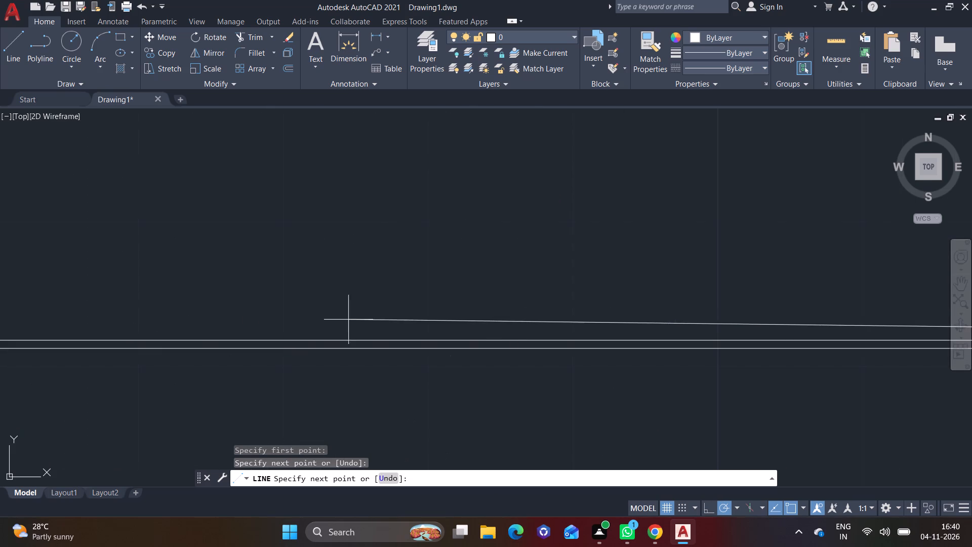
middle_click_drag(73, 340, 293, 340)
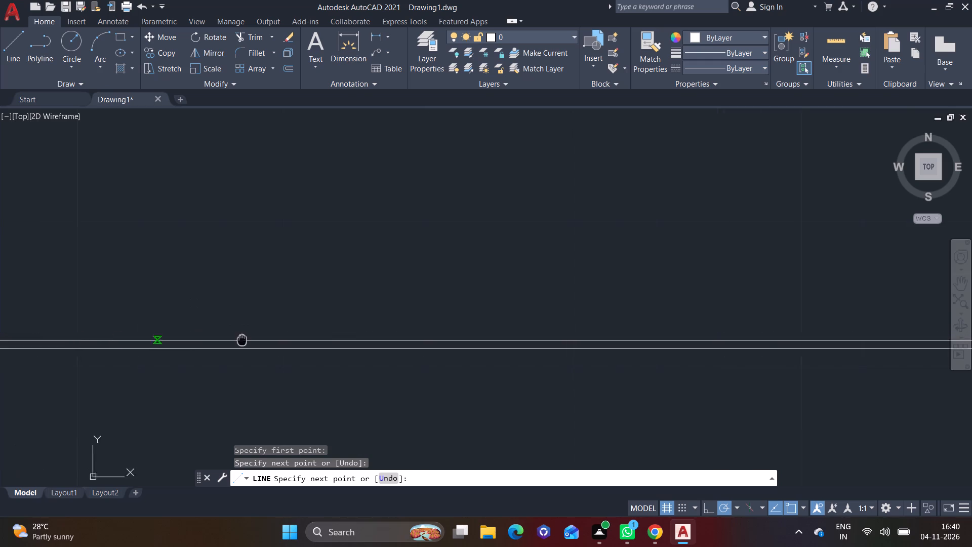
middle_click_drag(293, 340, 331, 340)
left_click(136, 331)
right_click(136, 331)
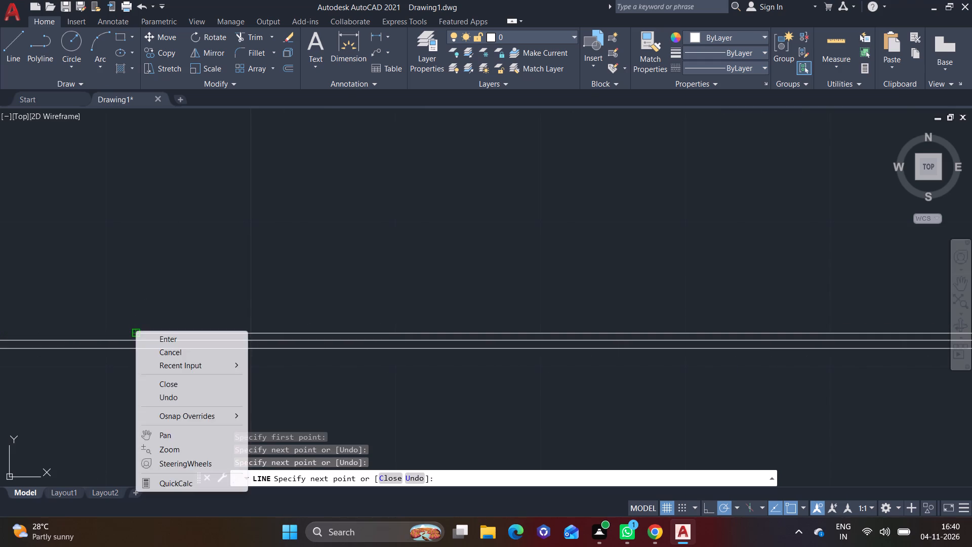
left_click(180, 338)
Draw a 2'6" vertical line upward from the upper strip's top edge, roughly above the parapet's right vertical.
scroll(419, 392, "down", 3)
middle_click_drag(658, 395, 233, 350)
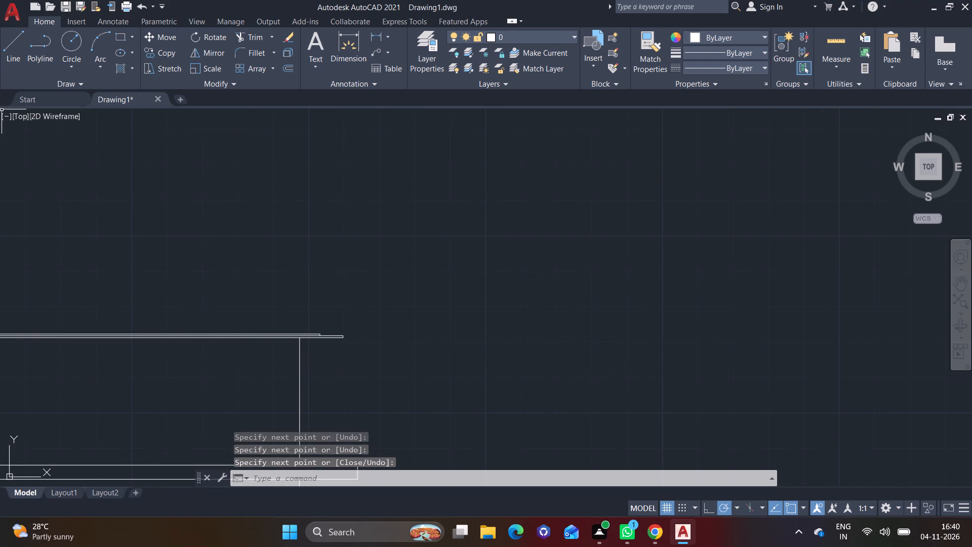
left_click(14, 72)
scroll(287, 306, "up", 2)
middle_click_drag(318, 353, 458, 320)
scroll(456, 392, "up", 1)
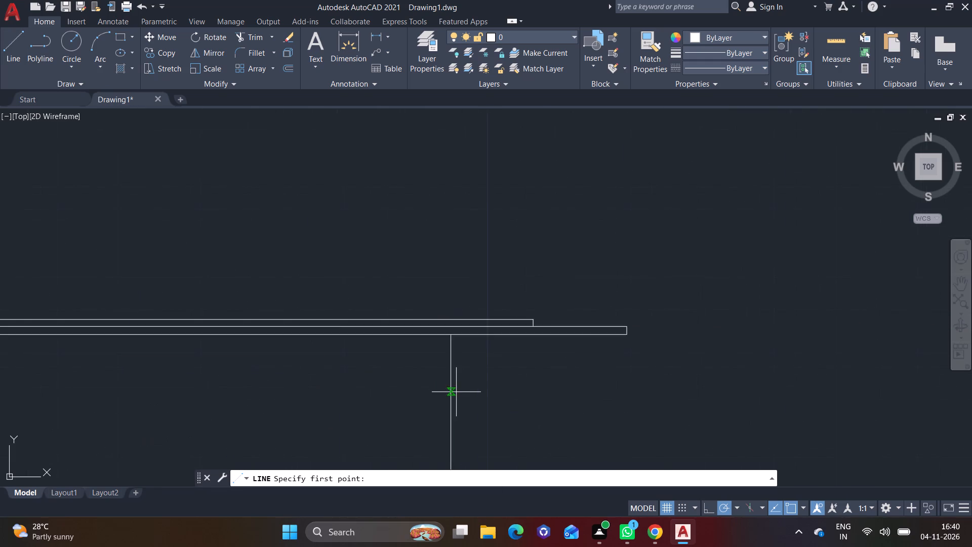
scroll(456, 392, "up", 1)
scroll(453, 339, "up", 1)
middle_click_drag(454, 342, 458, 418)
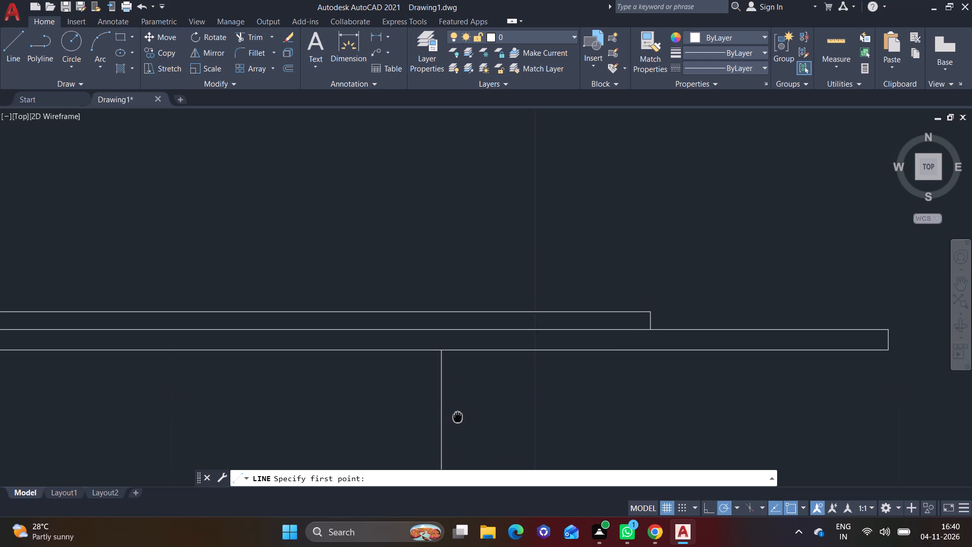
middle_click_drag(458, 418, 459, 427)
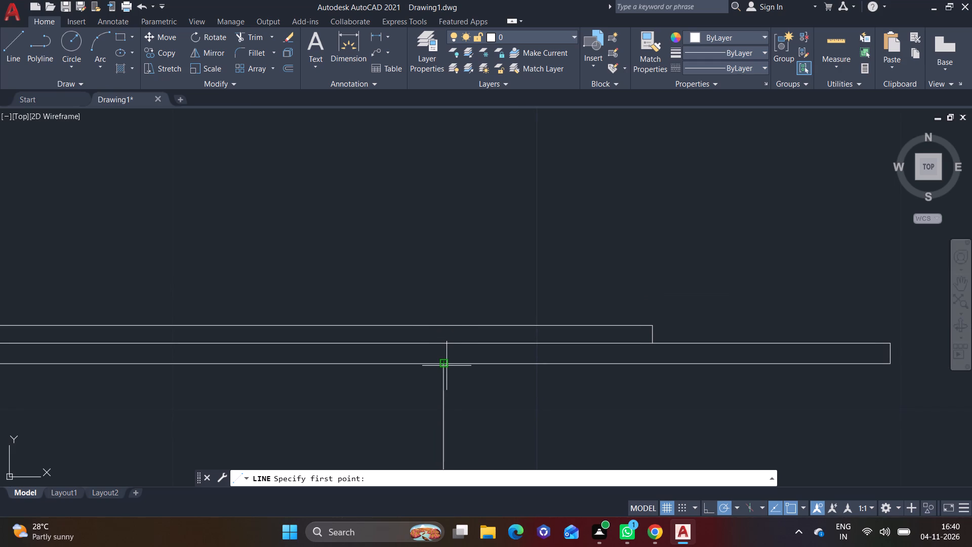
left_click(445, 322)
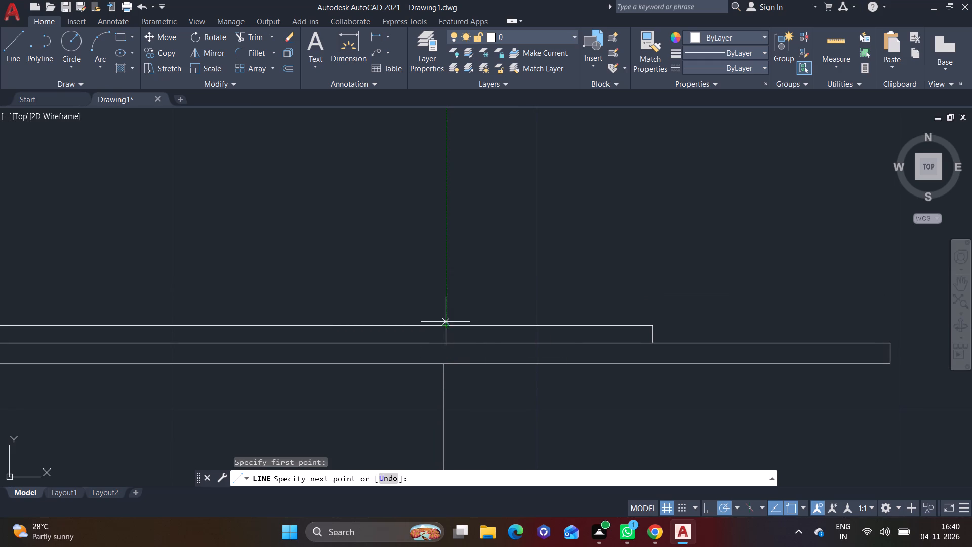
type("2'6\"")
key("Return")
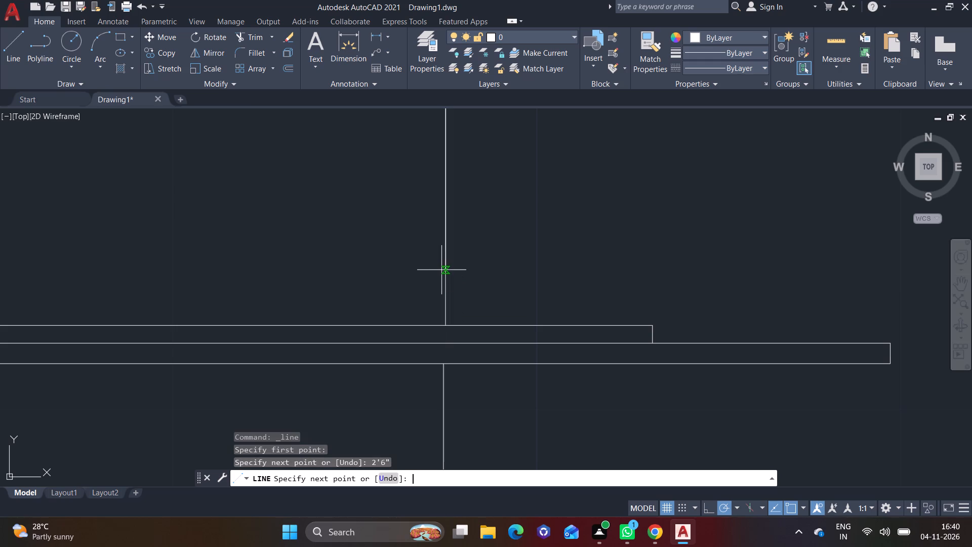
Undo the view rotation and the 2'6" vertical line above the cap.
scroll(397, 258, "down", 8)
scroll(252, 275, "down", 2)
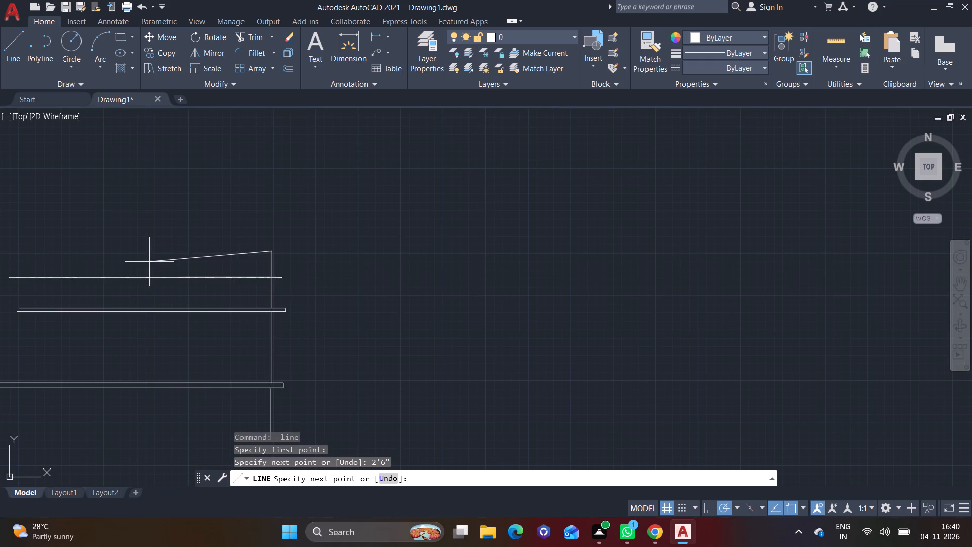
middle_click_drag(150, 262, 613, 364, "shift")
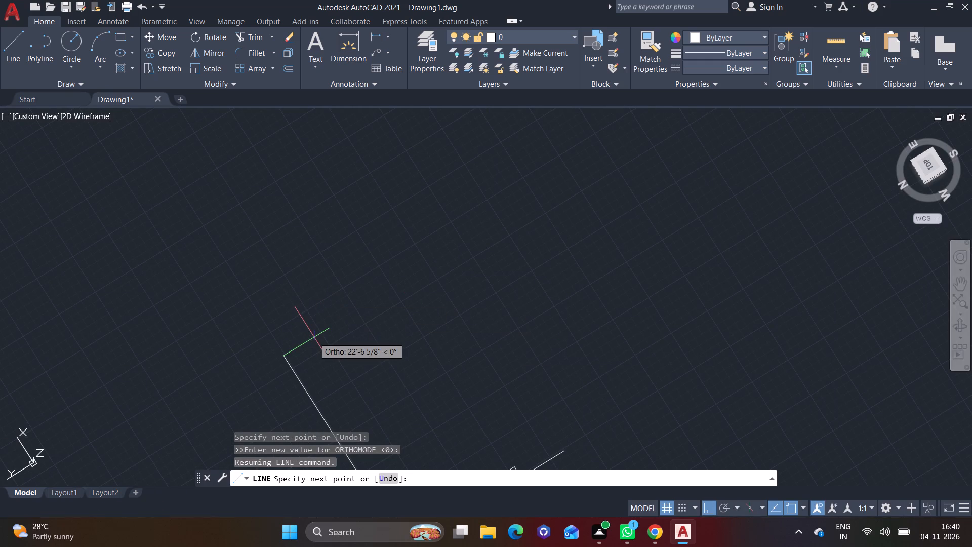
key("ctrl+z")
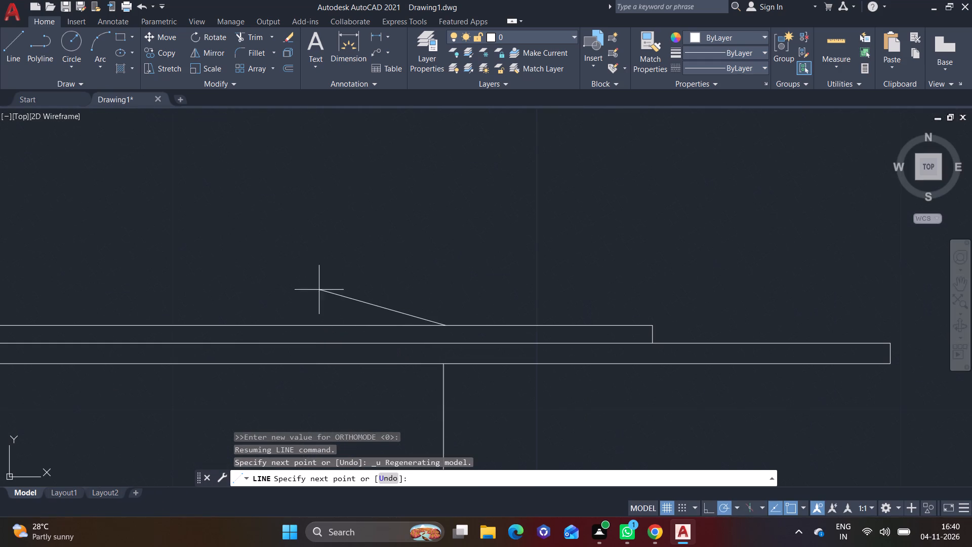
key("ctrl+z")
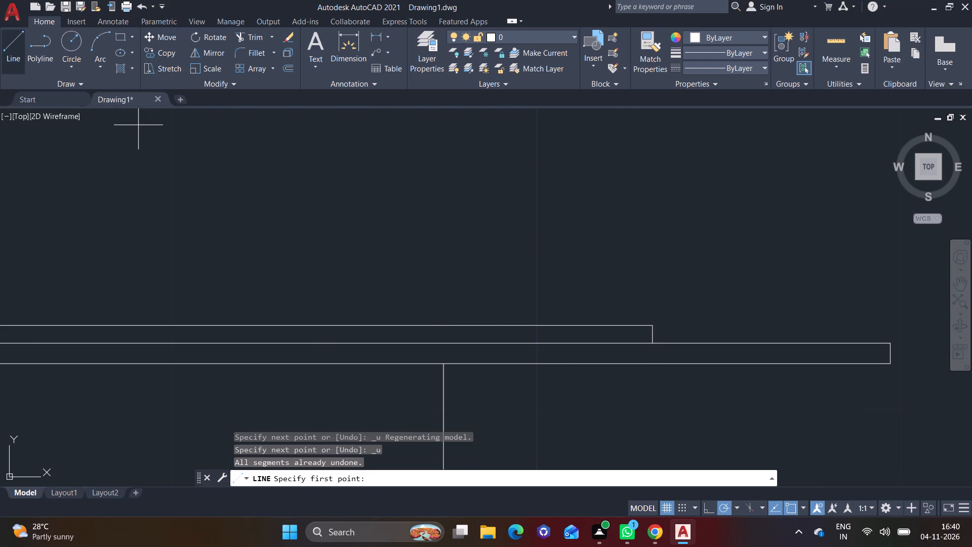
Draw a 2'6" vertical line upward from the upper strip's top edge, aligned with the parapet's right vertical.
left_click(13, 51)
scroll(617, 408, "down", 1)
middle_click_drag(614, 403, 599, 250)
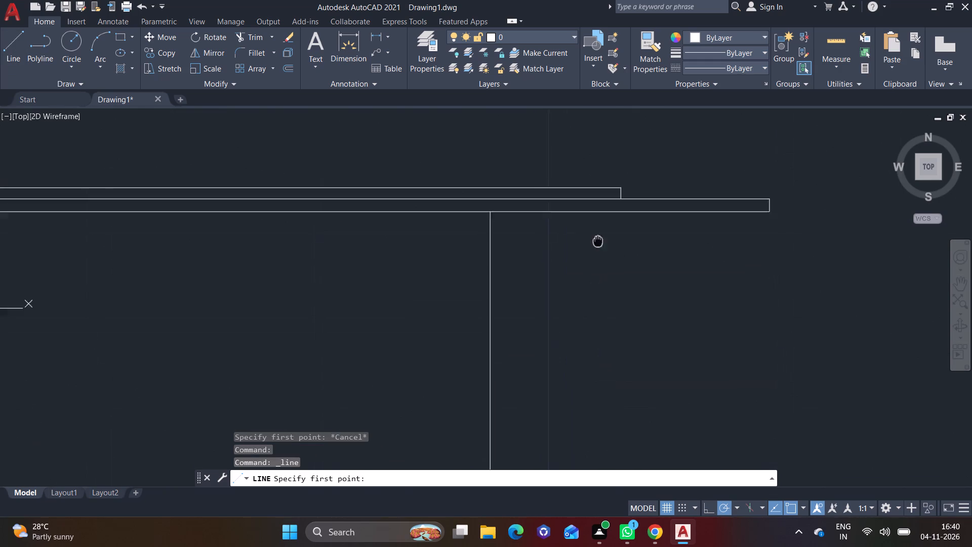
middle_click_drag(599, 250, 589, 362)
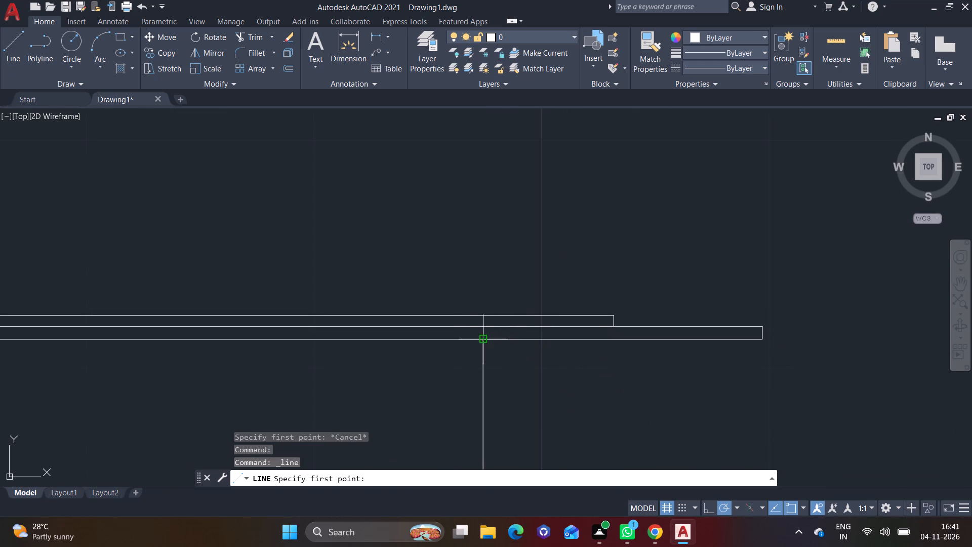
left_click(483, 315)
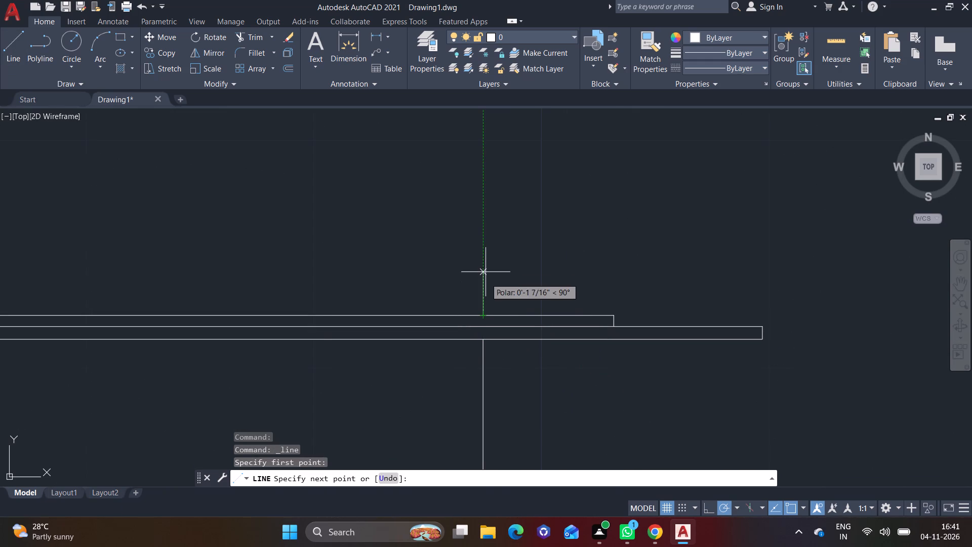
type("2'6\"")
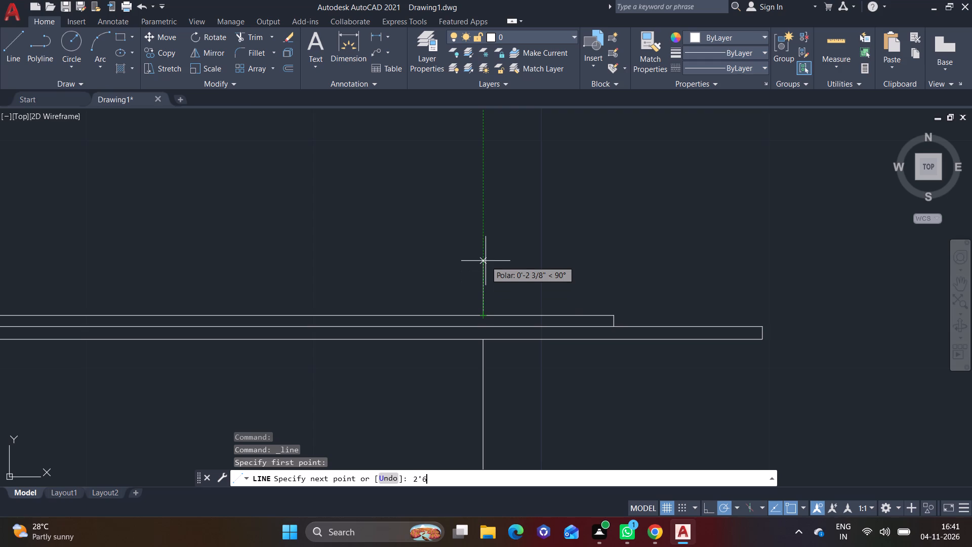
key("Return")
scroll(287, 206, "down", 7)
middle_click_drag(254, 245, 523, 378)
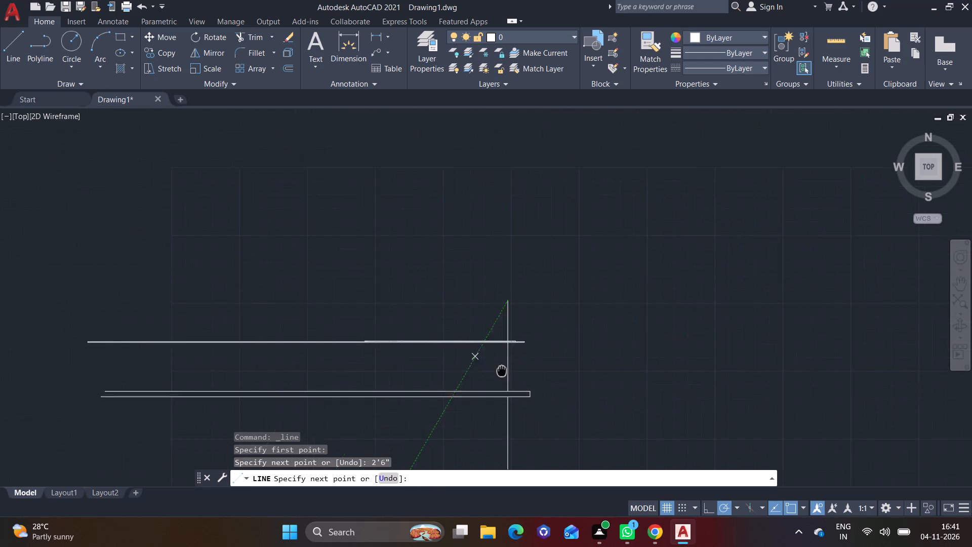
Continue with a long horizontal line leftward from the 2'6" vertical's upper end, parallel to the strips below, and finish the line.
middle_click_drag(523, 378, 673, 407)
left_click(296, 351)
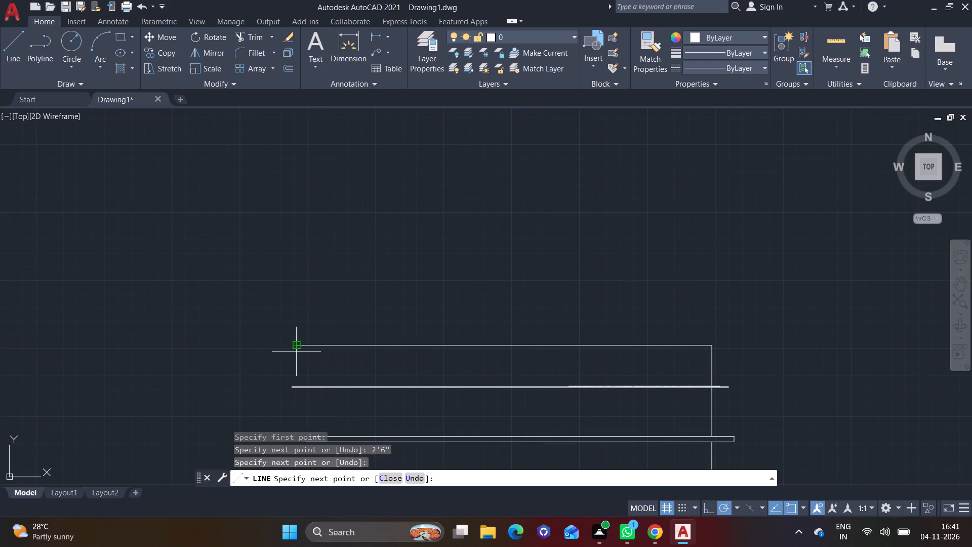
right_click(296, 351)
left_click(349, 368)
From the 2'6" section's top-right corner, draw a short overhang line rightward and a vertical edge about 7/8" high upward.
left_click(10, 51)
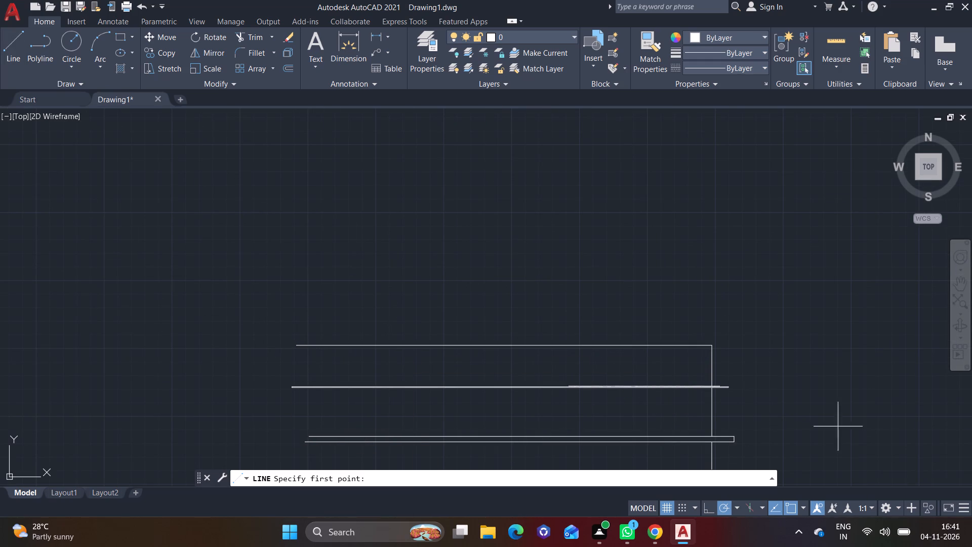
middle_click_drag(913, 446, 702, 321)
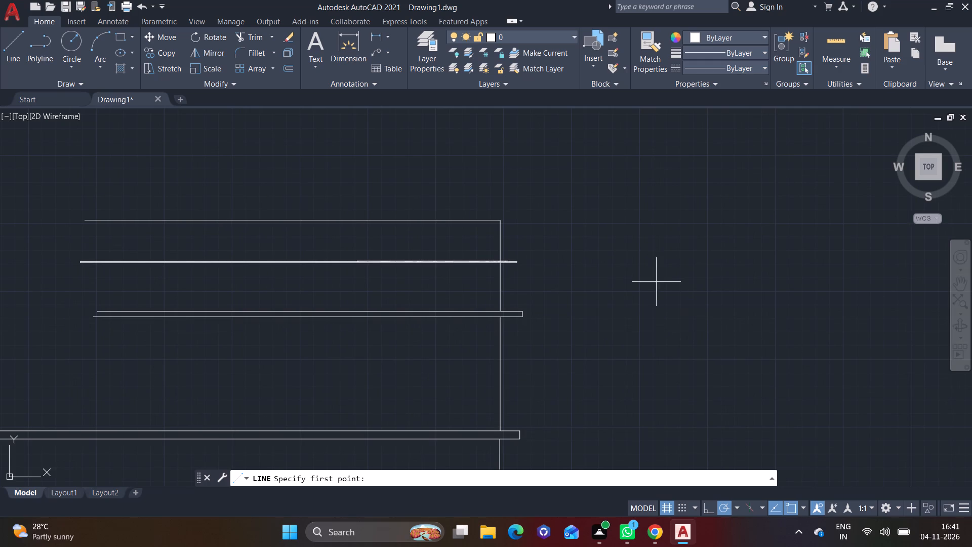
scroll(491, 225, "up", 4)
middle_click_drag(514, 230, 602, 427)
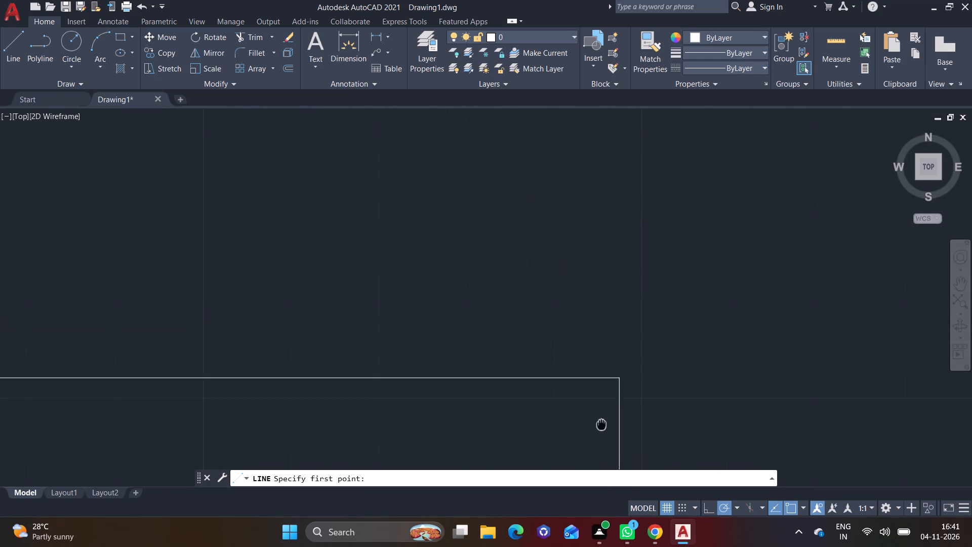
middle_click_drag(602, 427, 602, 427)
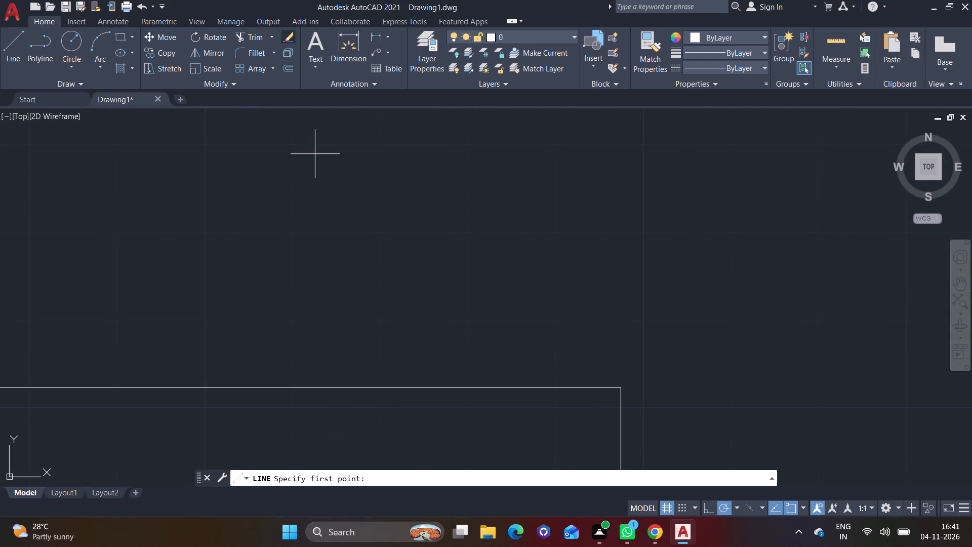
middle_click_drag(593, 347, 583, 278)
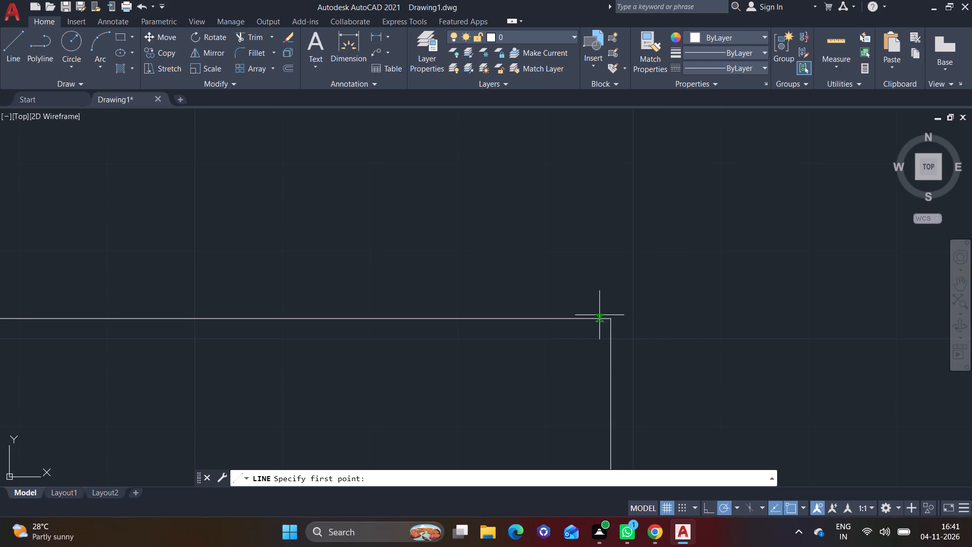
left_click(611, 321)
left_click(654, 320)
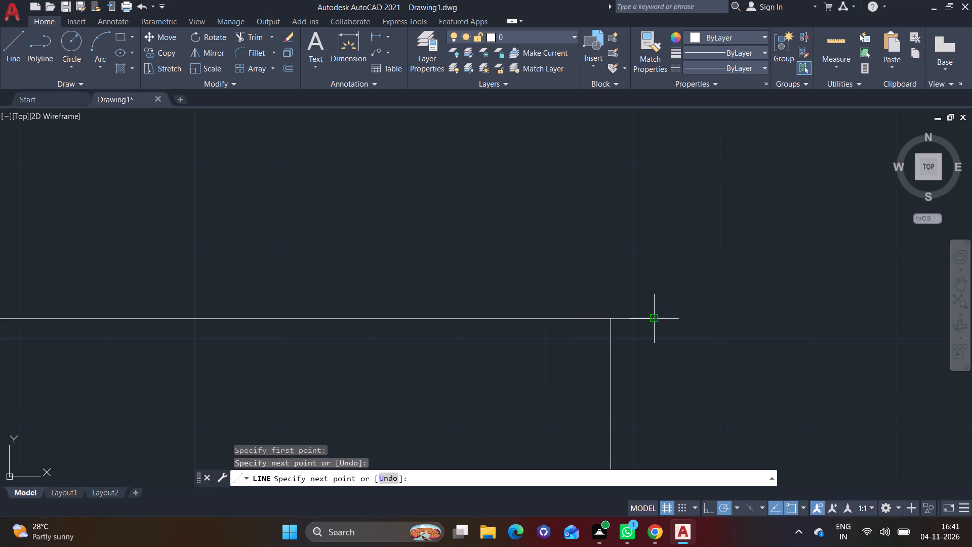
left_click(655, 310)
Continue with a horizontal line about 26'-3 1/2" leftward from the short edge's upper end to form a thin strip, and finish the line.
scroll(224, 281, "down", 2)
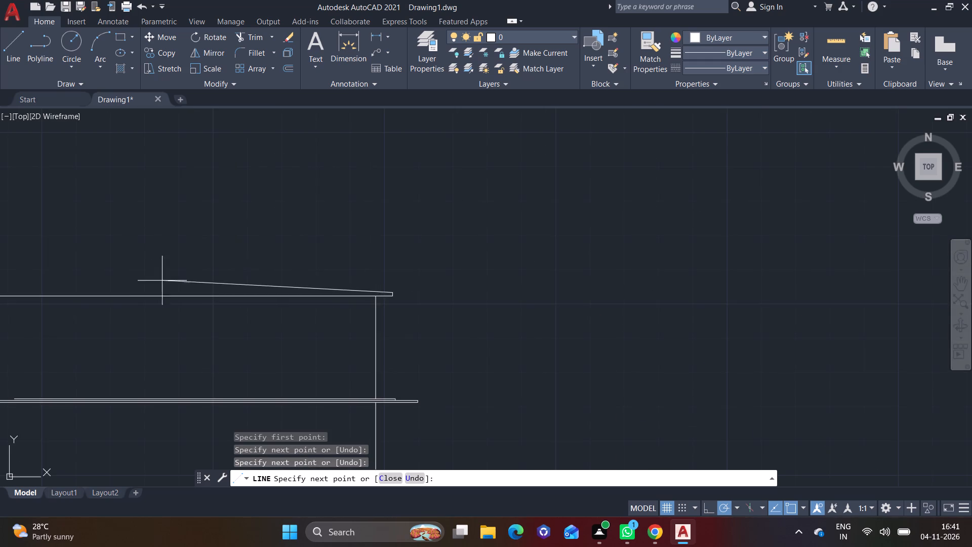
middle_click_drag(108, 277, 665, 281)
scroll(665, 281, "down", 1)
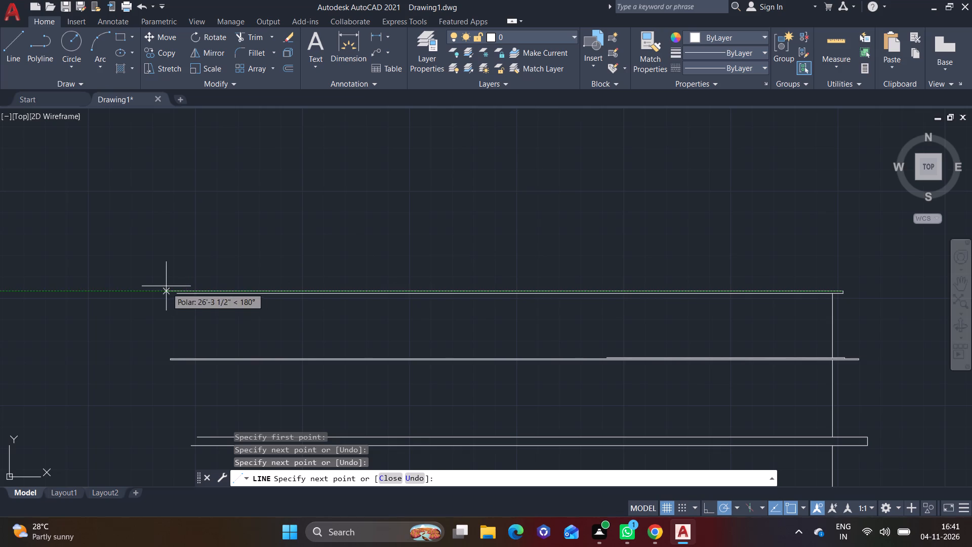
left_click(166, 286)
right_click(166, 286)
left_click(205, 294)
Draw a 4' vertical line upward from the new thin strip's top edge, aligned with the 2'6" vertical below.
left_click(7, 57)
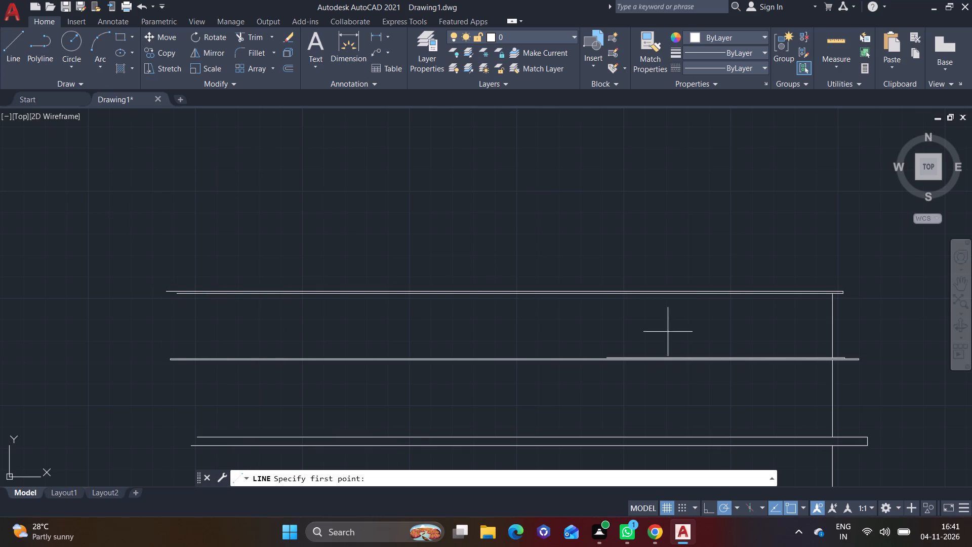
middle_click_drag(727, 345, 415, 379)
scroll(479, 318, "up", 2)
scroll(557, 351, "up", 3)
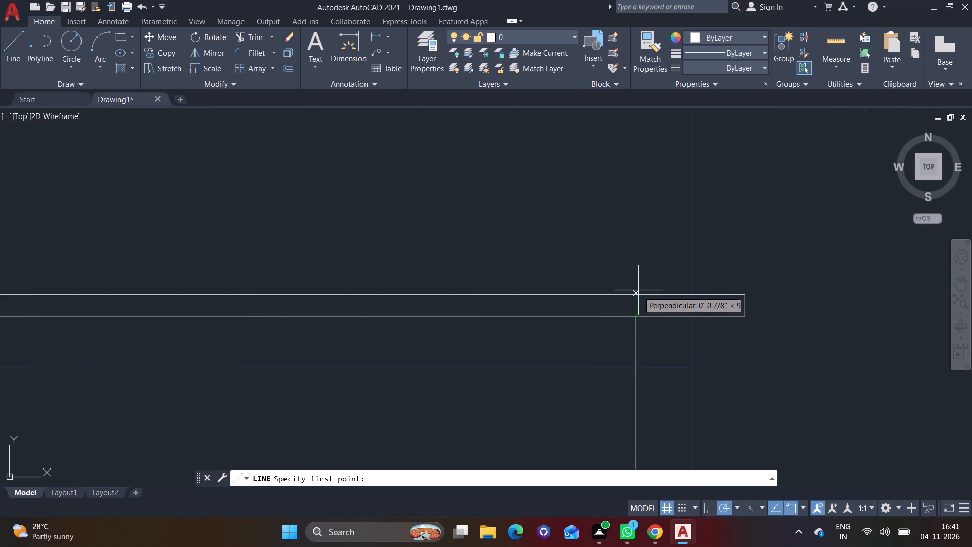
left_click(638, 290)
type("4'")
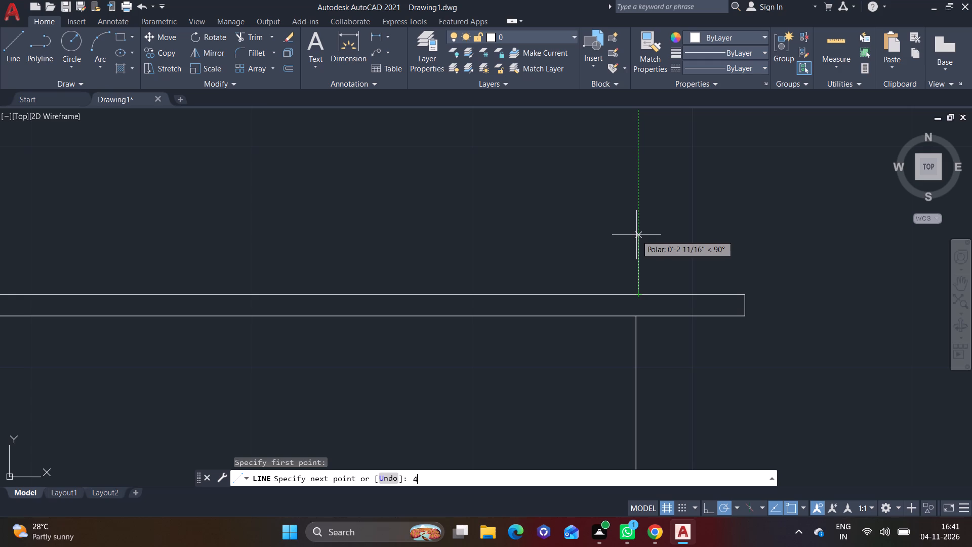
key("Return")
Continue with a long horizontal line leftward from the 4' vertical's upper end, parallel to the strips below, and finish the line.
scroll(835, 171, "down", 6)
middle_click_drag(718, 197, 651, 396)
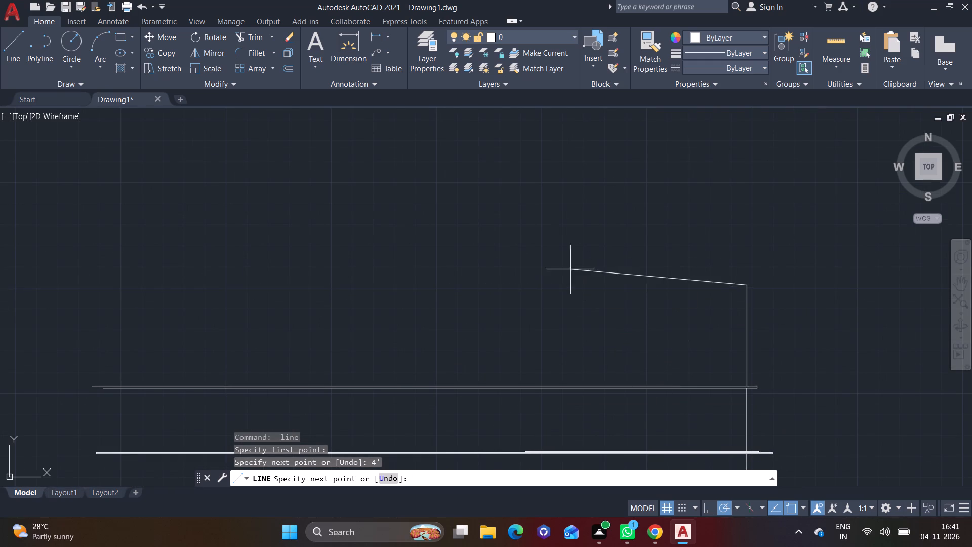
left_click(98, 279)
right_click(98, 279)
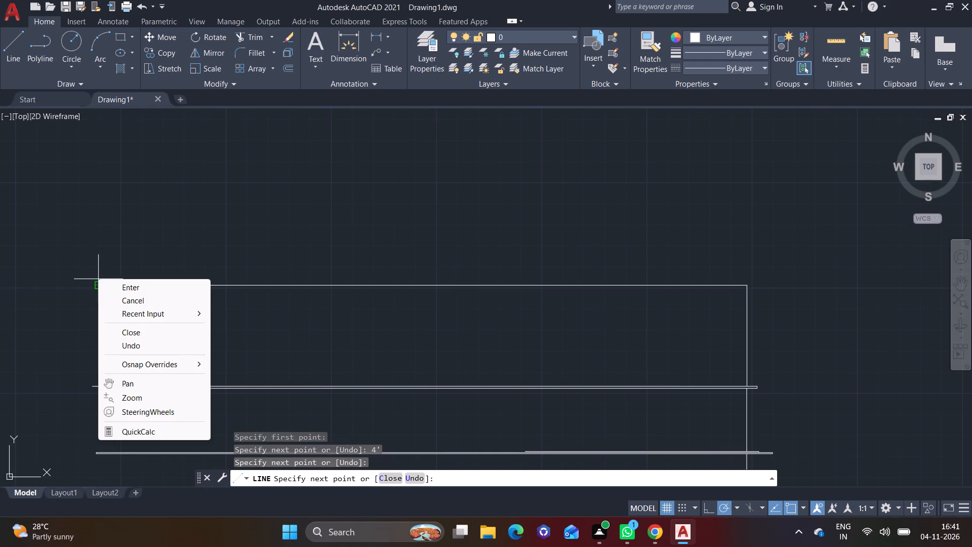
left_click(148, 290)
Draw a short horizontal overhang line rightward from the top-right corner of the 4' section.
left_click(5, 51)
middle_click_drag(825, 407, 802, 209)
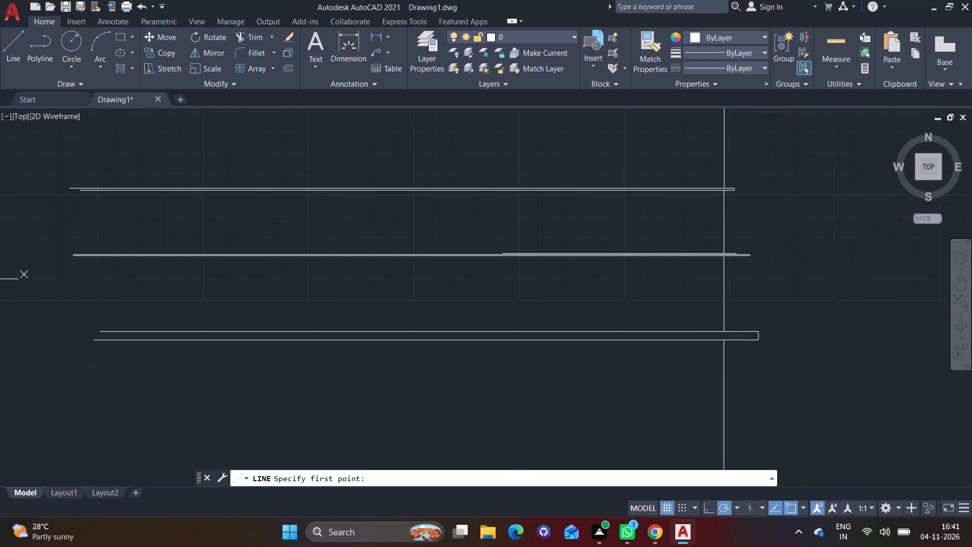
middle_click_drag(714, 264, 636, 427)
middle_click_drag(627, 325, 627, 395)
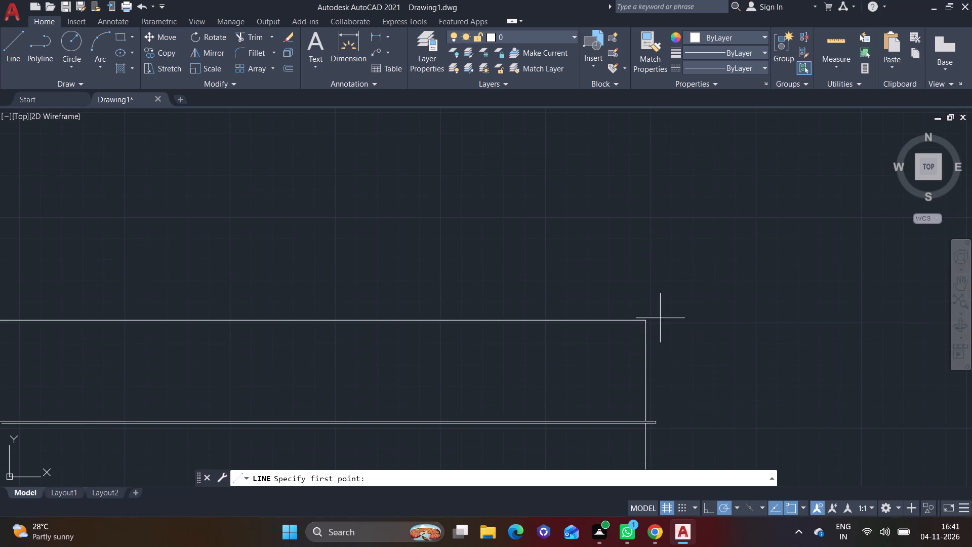
scroll(660, 318, "up", 3)
scroll(614, 337, "up", 1)
middle_click_drag(613, 339, 746, 338)
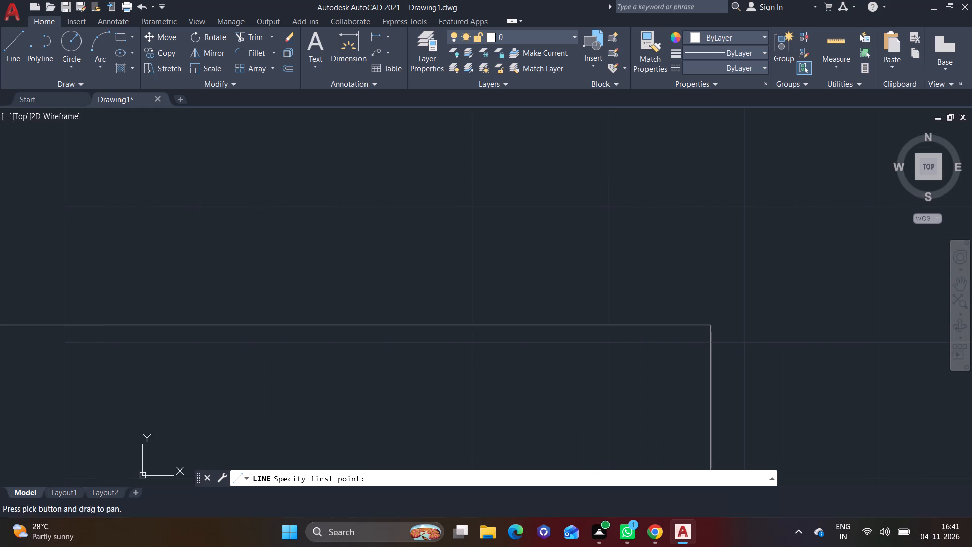
left_click(715, 326)
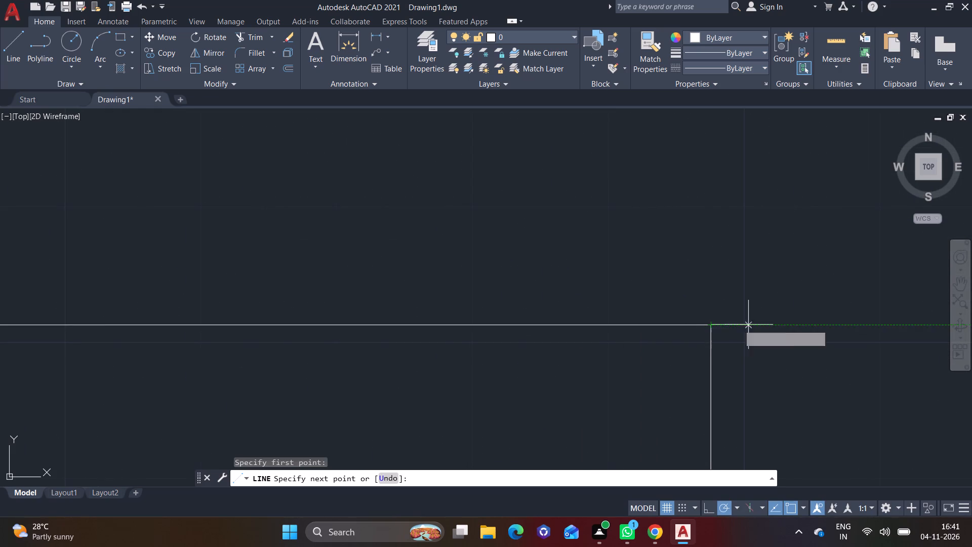
left_click(807, 325)
right_click(807, 325)
left_click(832, 330)
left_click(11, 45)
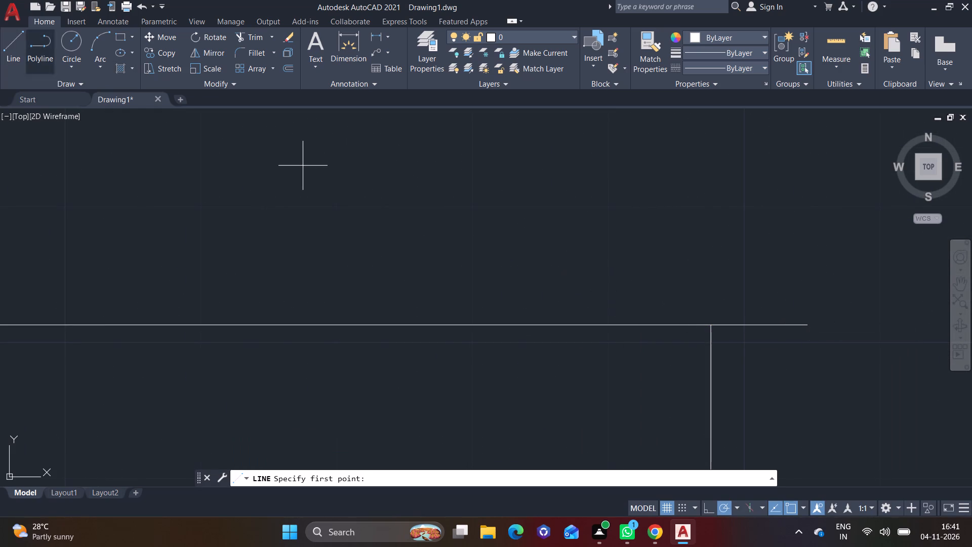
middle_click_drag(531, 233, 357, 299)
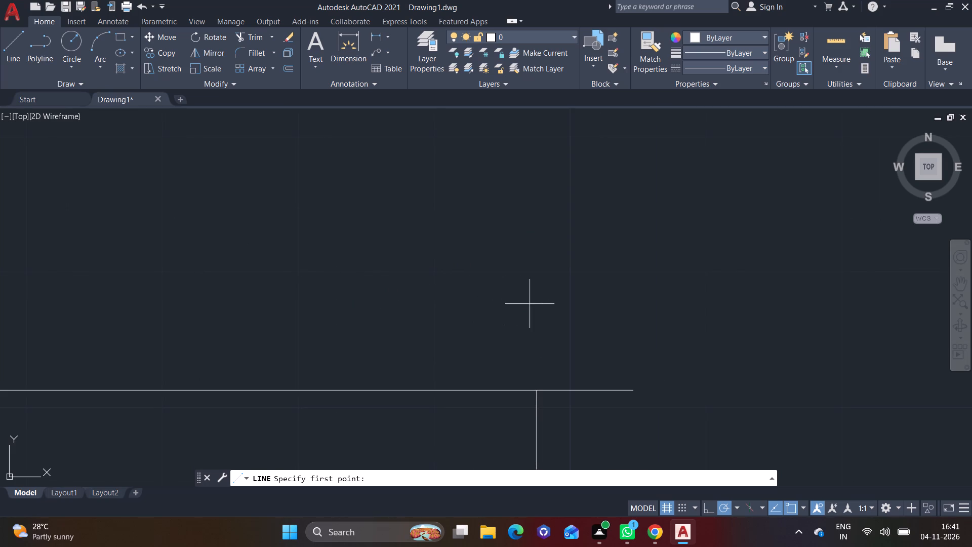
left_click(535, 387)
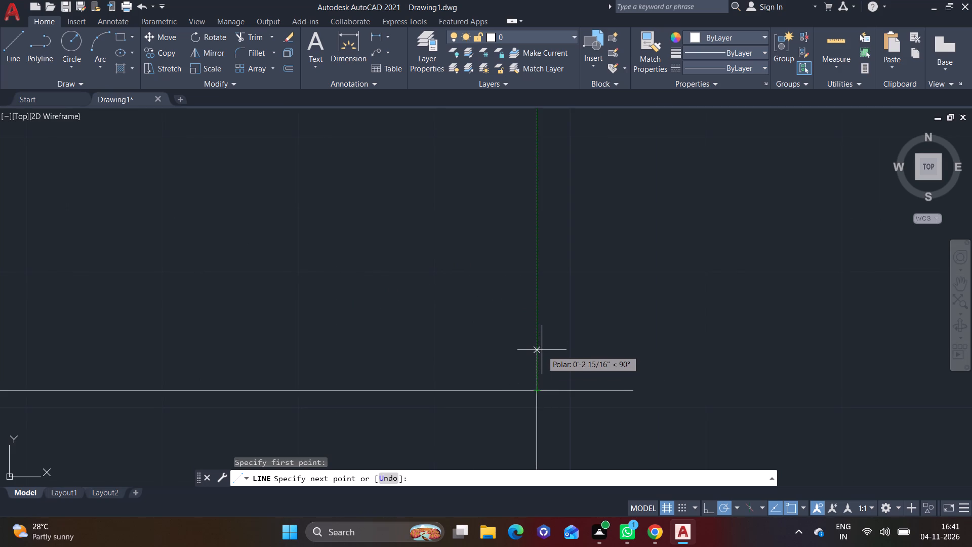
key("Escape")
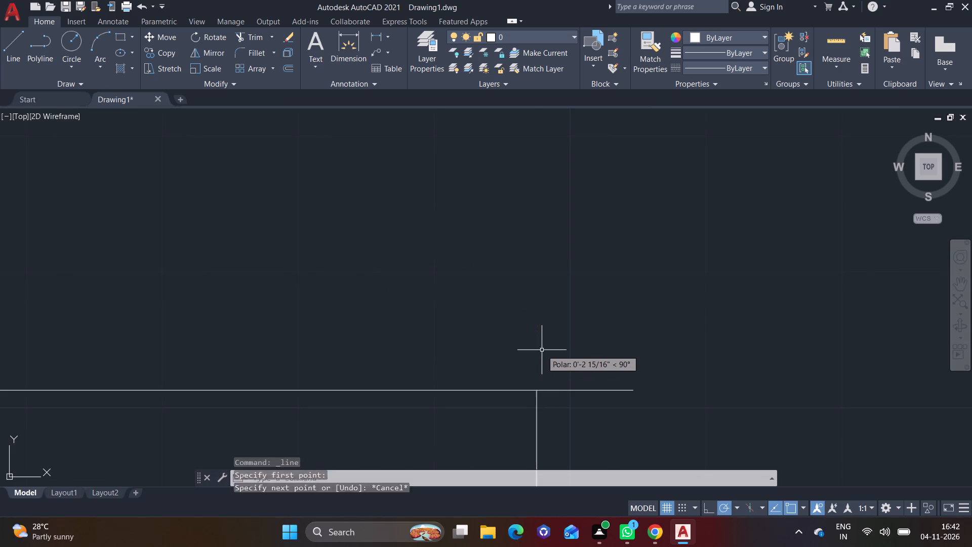
Examine the stacked upper sections and their right-hand overhangs in relation to the parapet and slab.
scroll(571, 368, "down", 2)
middle_click_drag(615, 390, 779, 211)
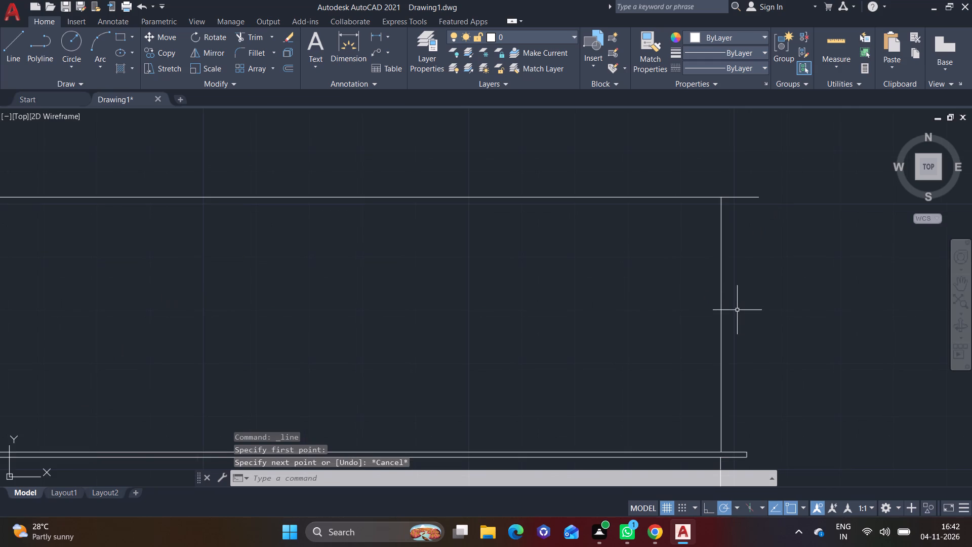
scroll(737, 310, "down", 4)
middle_click_drag(748, 323, 635, 272)
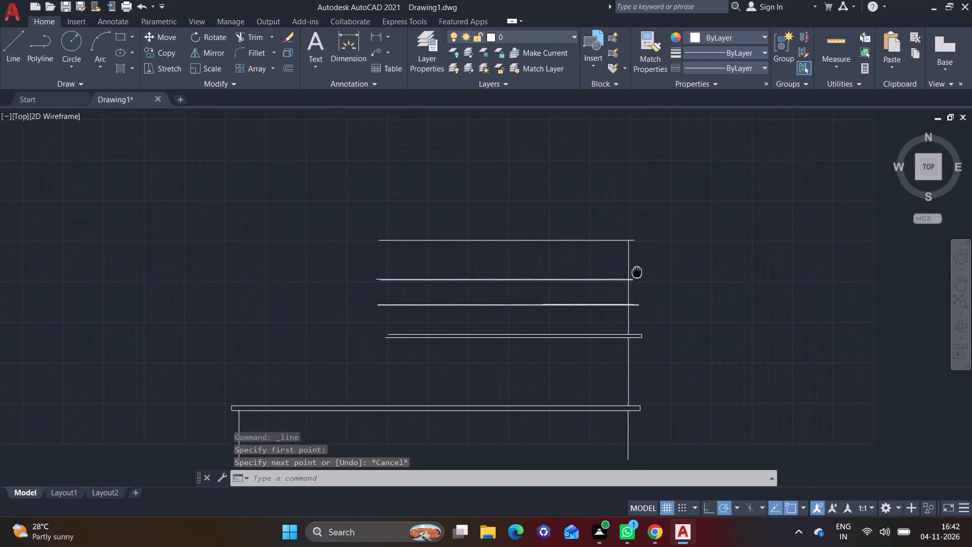
middle_click_drag(635, 272, 618, 277)
middle_click_drag(662, 325, 671, 298)
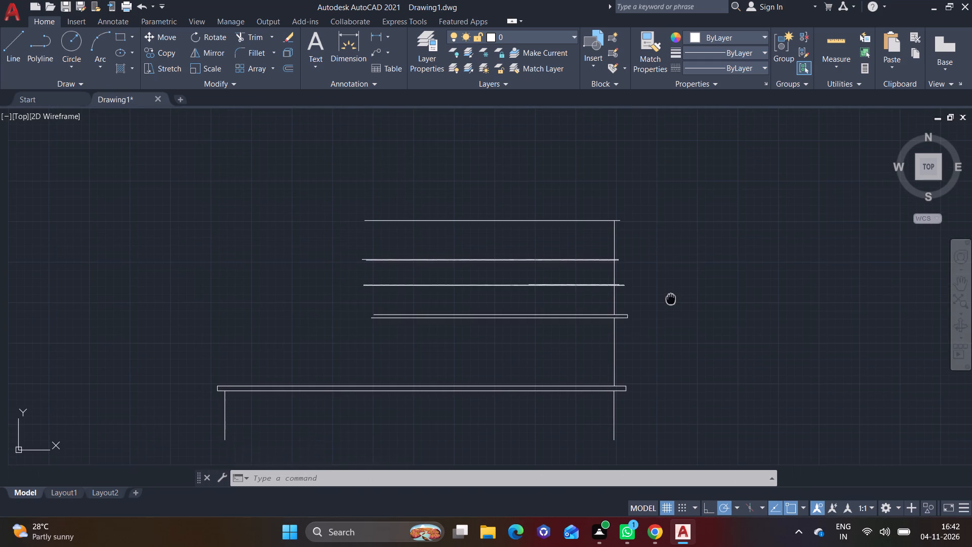
middle_click_drag(671, 298, 671, 326)
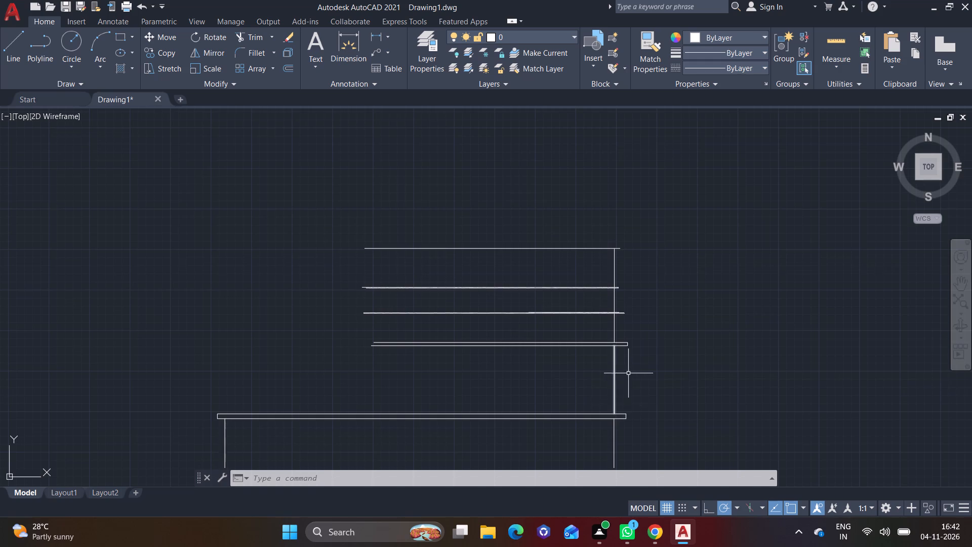
scroll(629, 373, "up", 1)
middle_click_drag(677, 350, 721, 283)
scroll(659, 318, "down", 1)
middle_click_drag(624, 301, 603, 364)
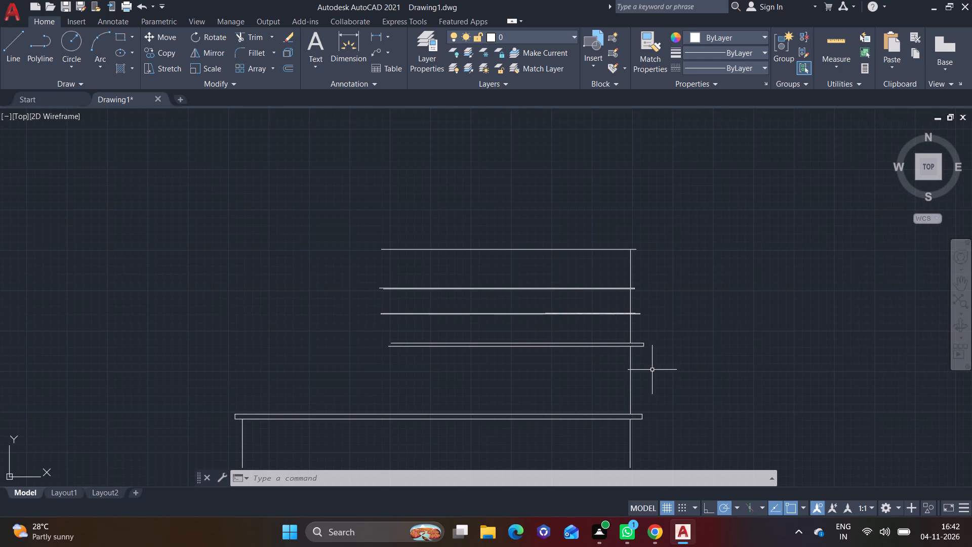
Draw an 11' vertical line upward from the top-right corner of the thick cap strip above the parapet.
middle_click_drag(649, 371, 657, 390)
scroll(645, 359, "up", 2)
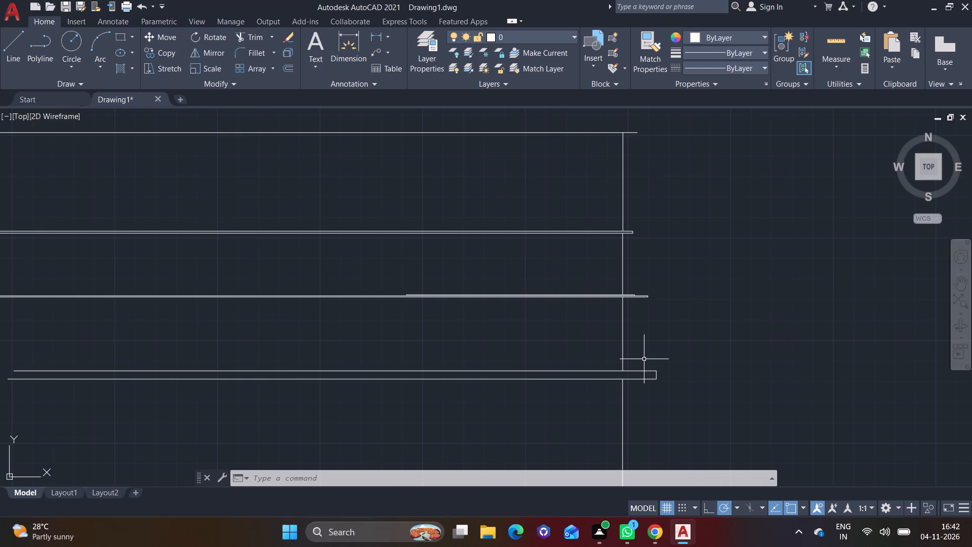
left_click(9, 52)
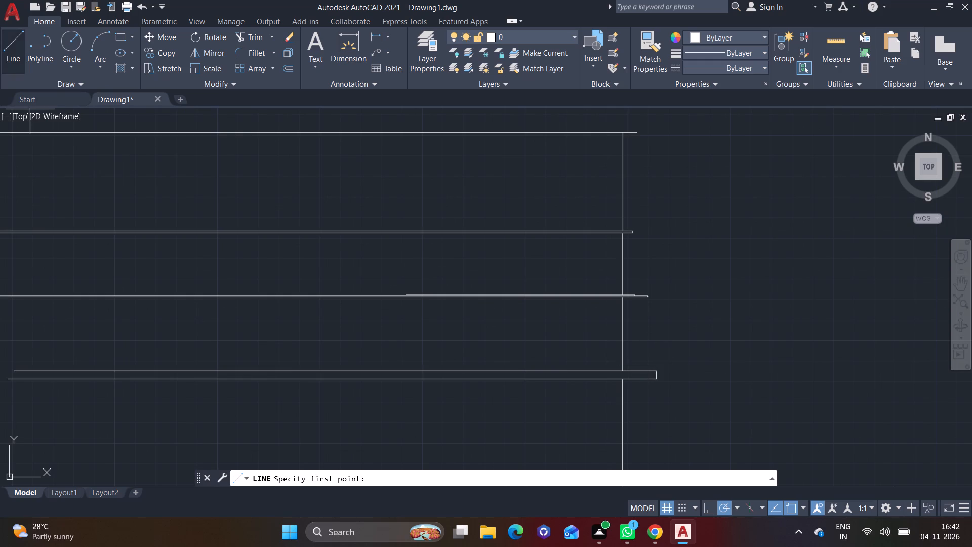
left_click(658, 372)
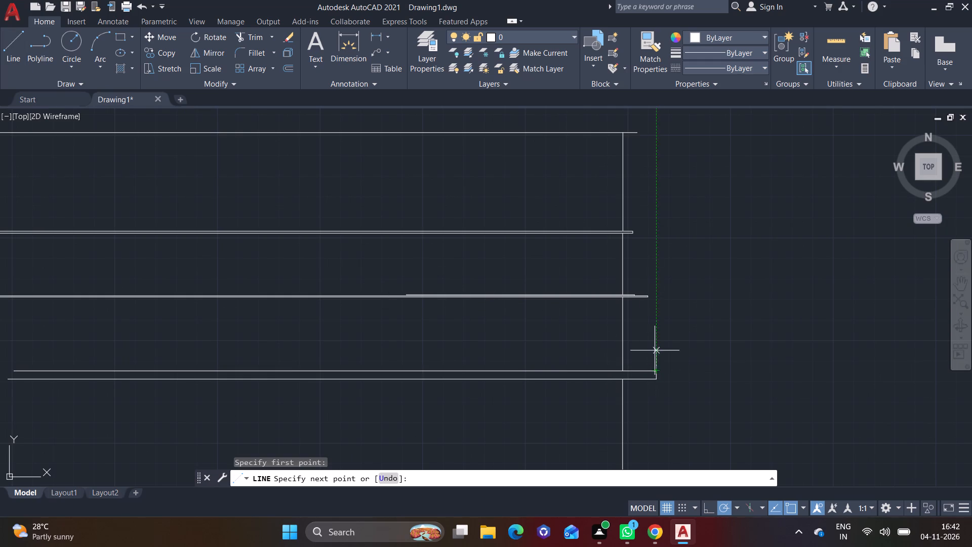
middle_click_drag(671, 163, 637, 277)
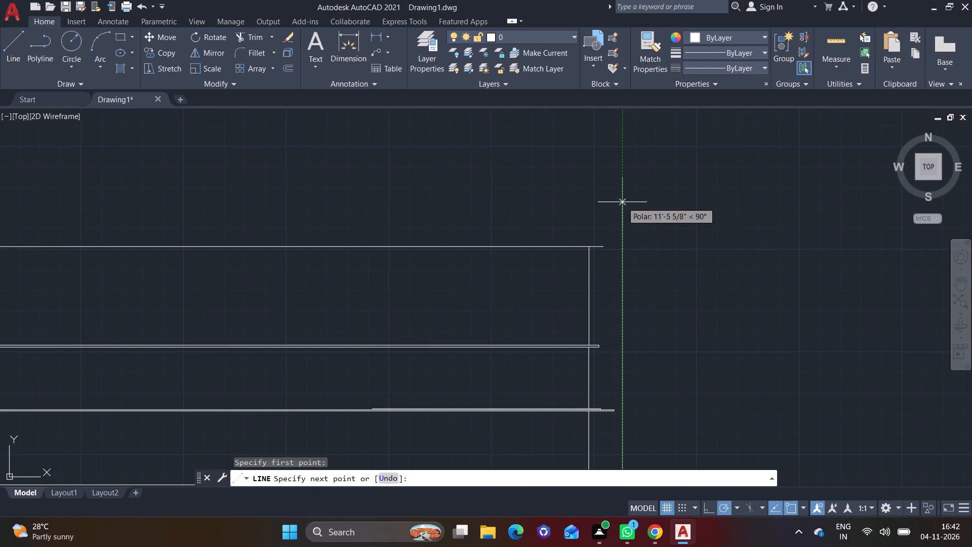
type("11'")
key("Return")
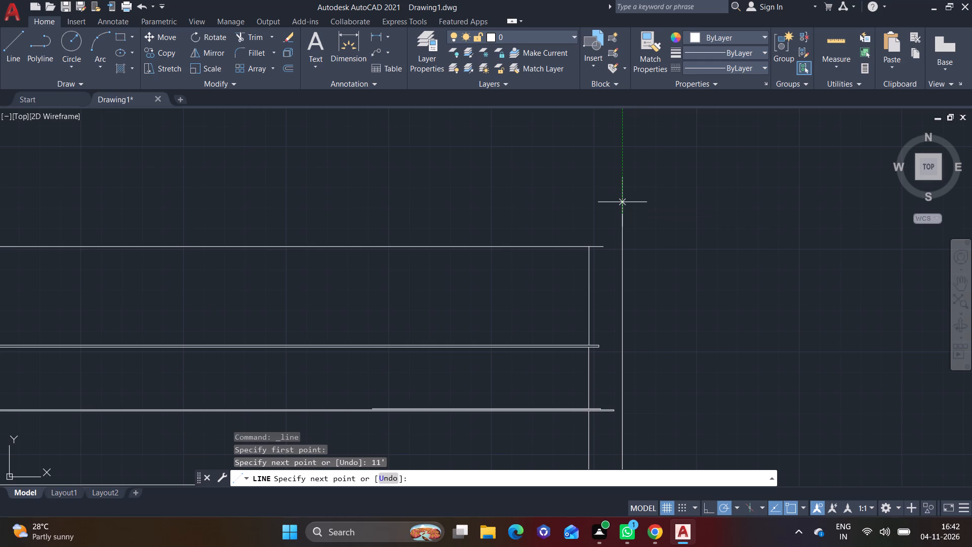
Continue with a horizontal line about 30'-3 11/16" leftward from the 11' vertical's upper end, above all sections, and finish the line.
scroll(370, 205, "down", 1)
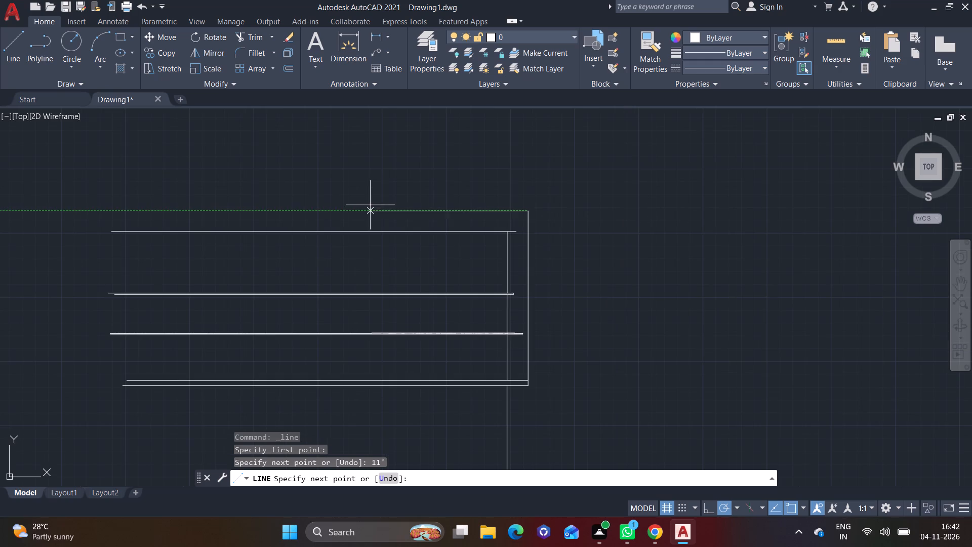
left_click(65, 212)
right_click(65, 212)
left_click(95, 220)
Trim away the 11' vertical line standing above the thick cap strip beside the upper sections.
left_click(10, 54)
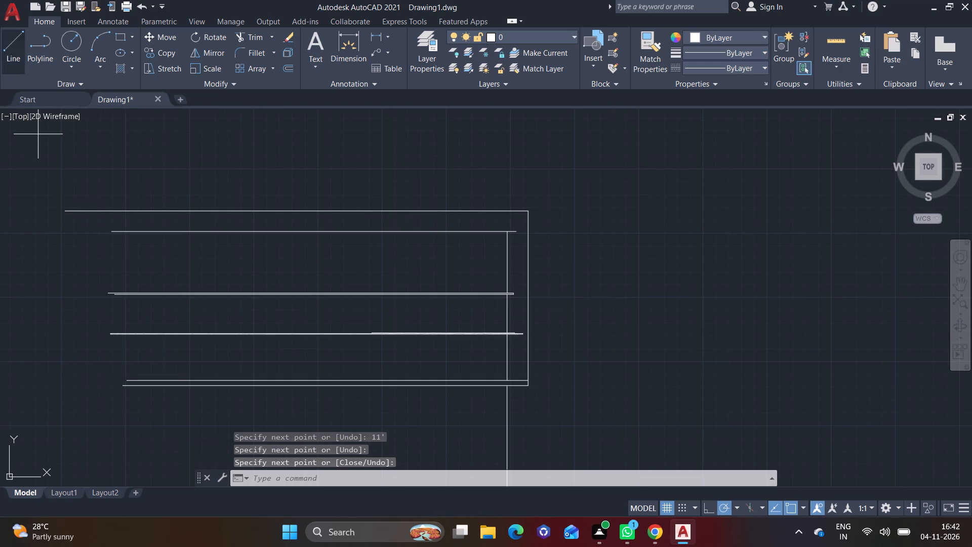
left_click(275, 35)
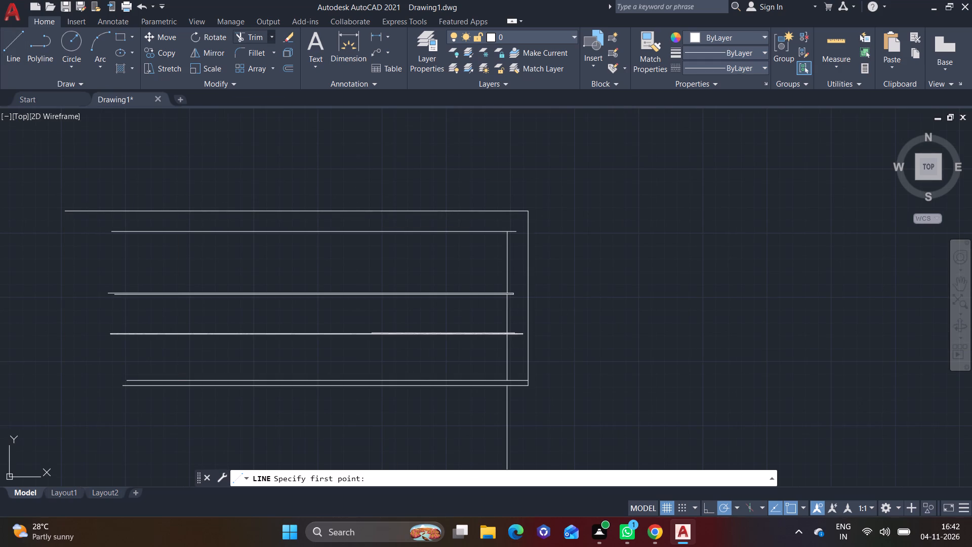
left_click(276, 53)
scroll(511, 307, "up", 2)
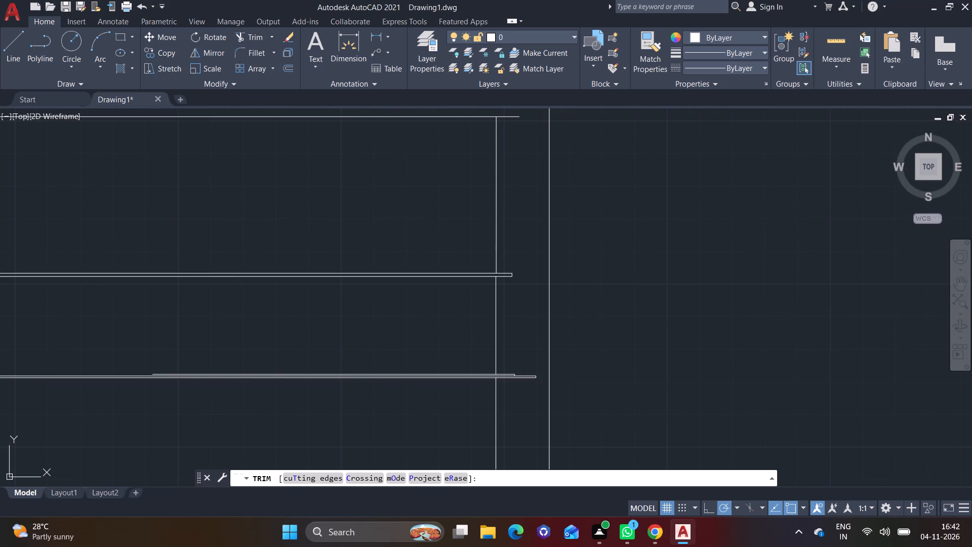
left_click(535, 262)
left_click(577, 266)
scroll(589, 284, "down", 2)
middle_click_drag(604, 267, 604, 281)
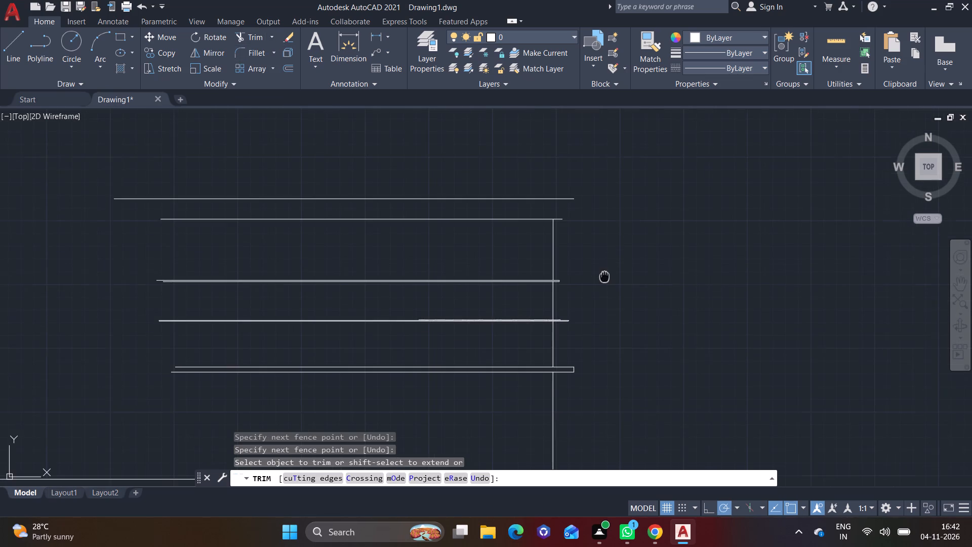
Draw a vertical line from the top of the 4' section's right wall up to the topmost horizontal line.
middle_click_drag(604, 281, 611, 329)
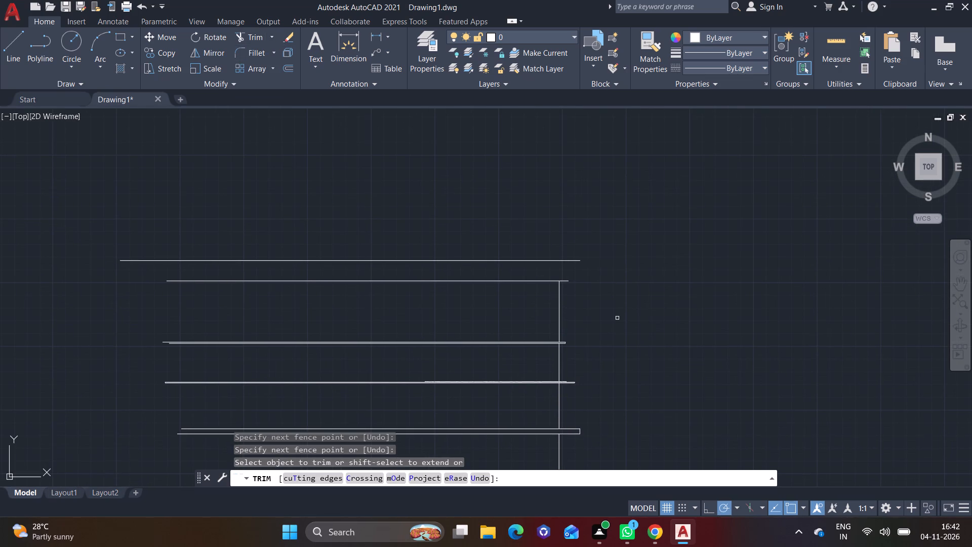
middle_click_drag(616, 315, 613, 338)
left_click(7, 43)
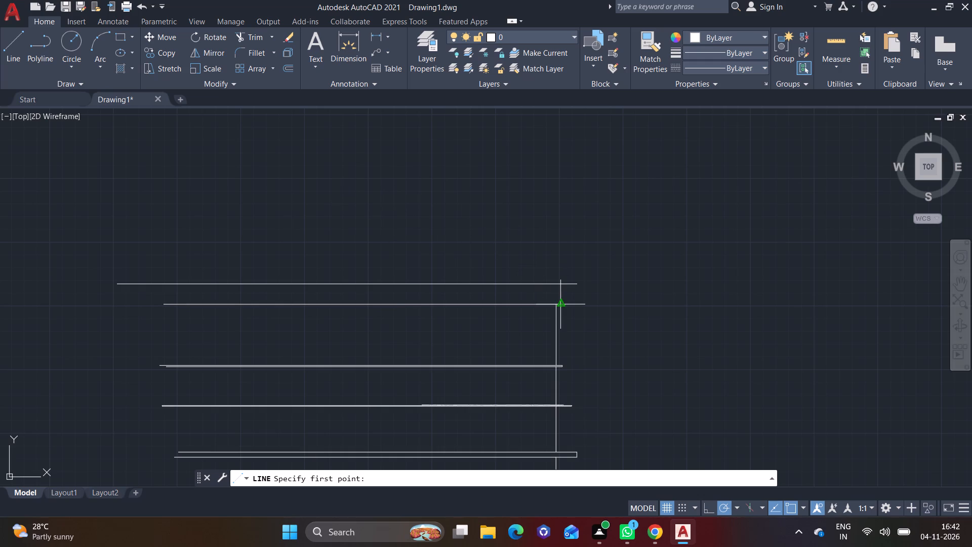
scroll(562, 302, "up", 1)
middle_click_drag(554, 301, 538, 296)
scroll(539, 296, "up", 2)
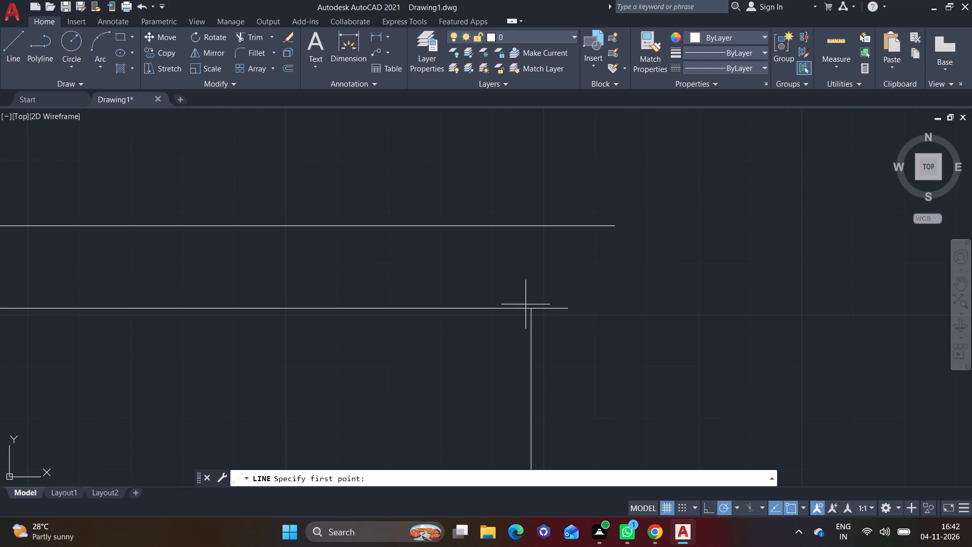
left_click(529, 305)
left_click(531, 227)
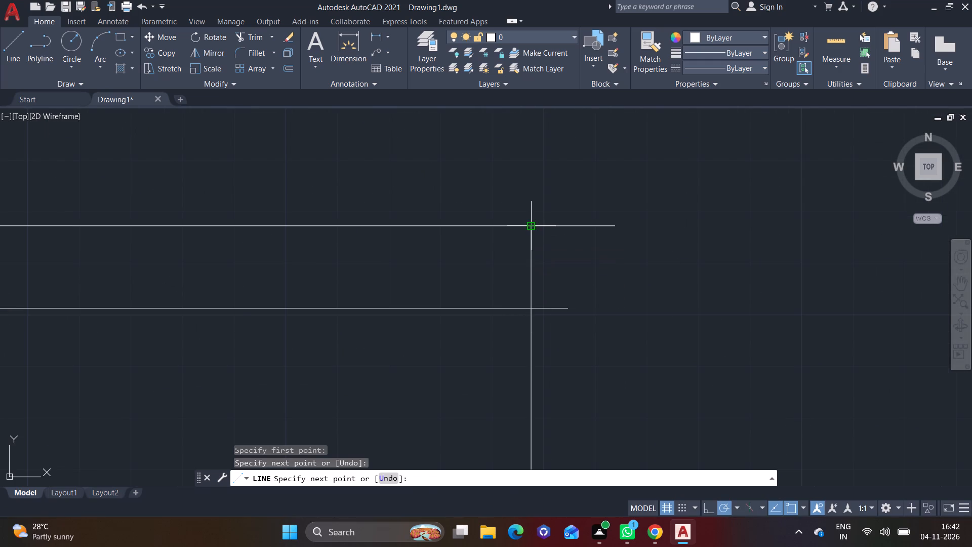
right_click(531, 227)
left_click(545, 231)
Draw a vertical line about 1 13/16" down from the topmost horizontal line, just outside the extended right wall.
left_click(4, 49)
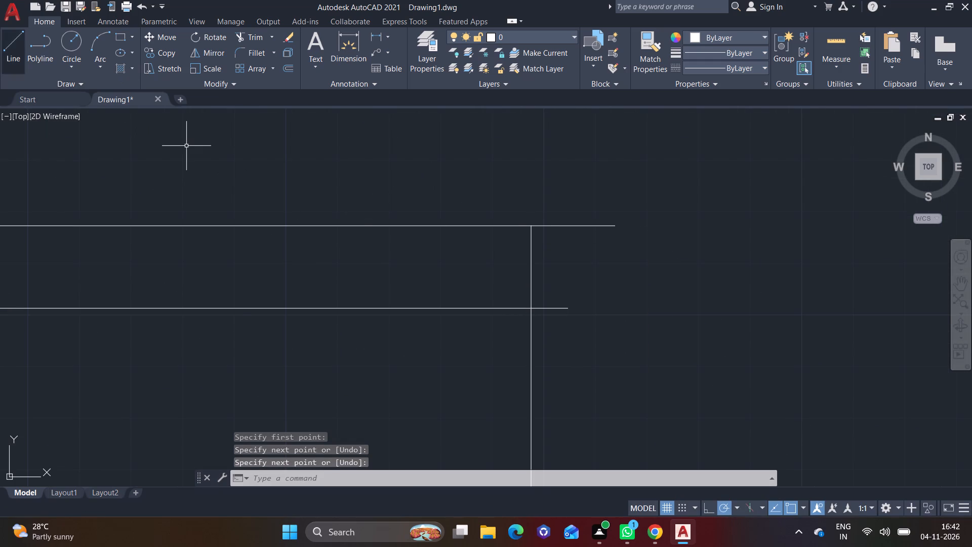
middle_click_drag(322, 260, 560, 239)
scroll(586, 287, "down", 2)
middle_click_drag(652, 320, 636, 304)
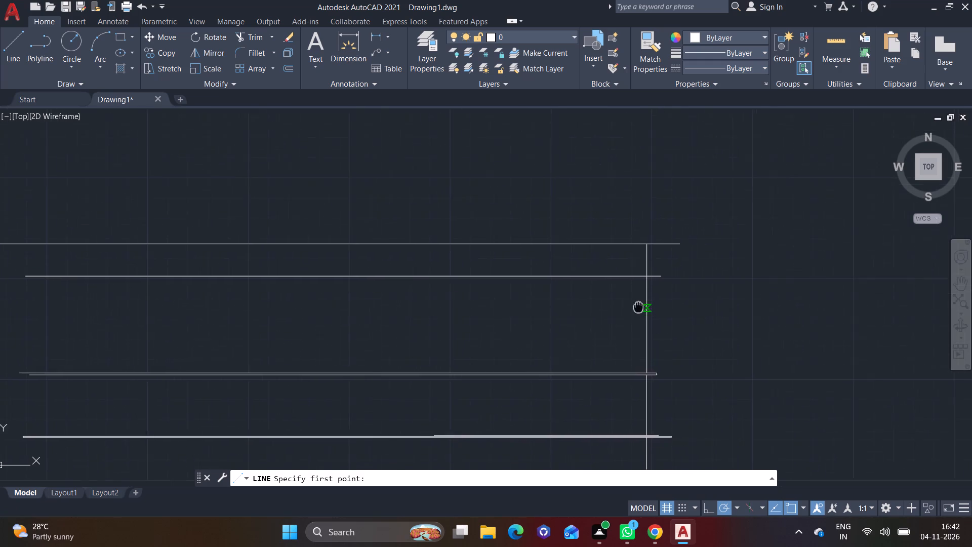
middle_click_drag(636, 304, 601, 330)
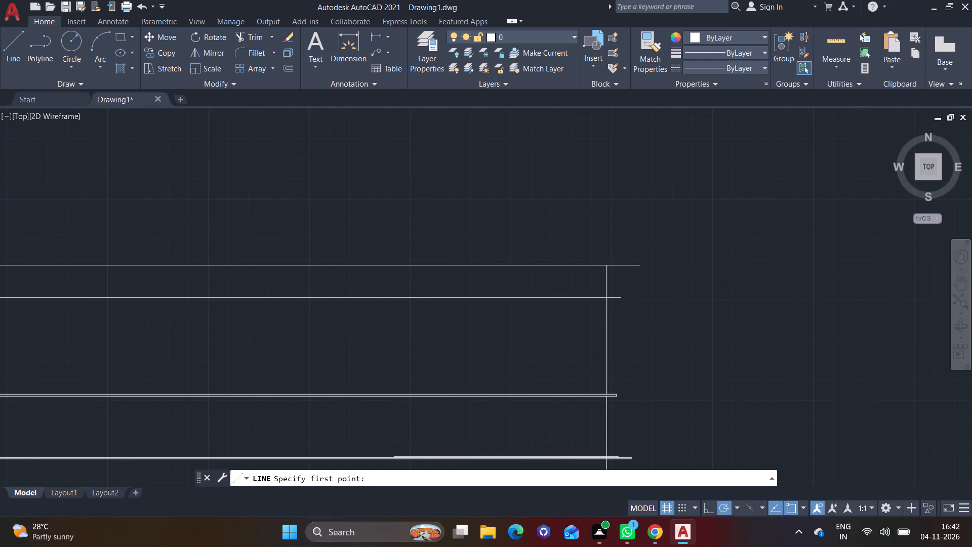
scroll(601, 303, "up", 2)
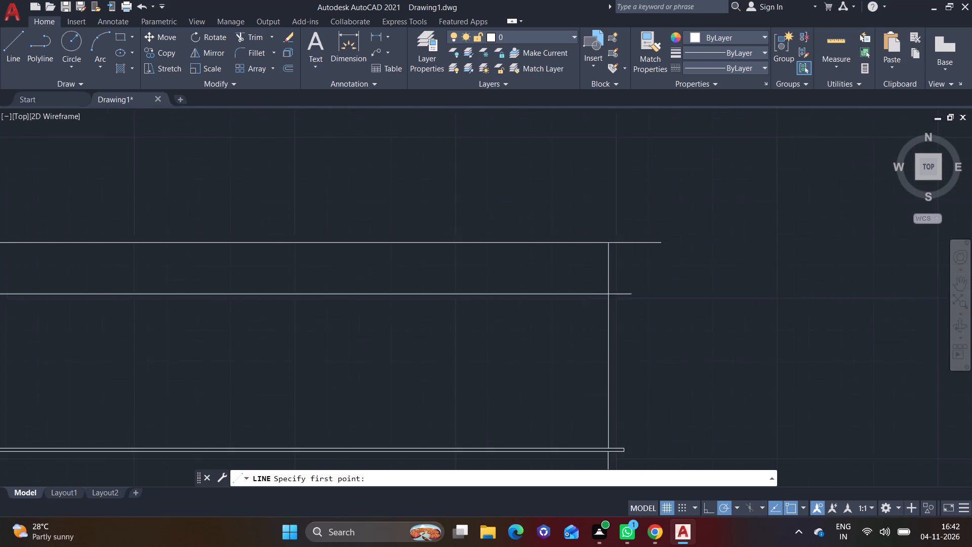
scroll(590, 303, "down", 2)
middle_click_drag(591, 300, 629, 378)
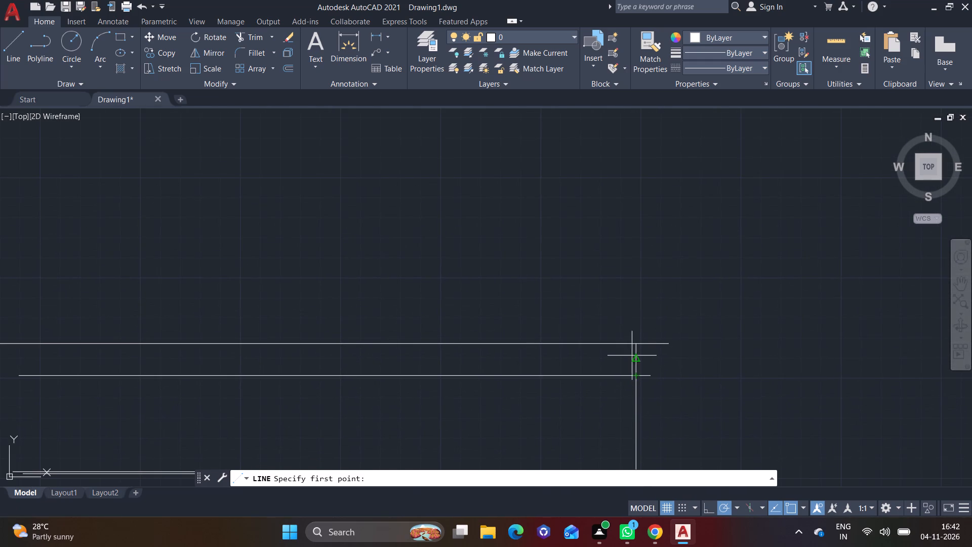
scroll(639, 331, "up", 2)
middle_click_drag(641, 347, 668, 262)
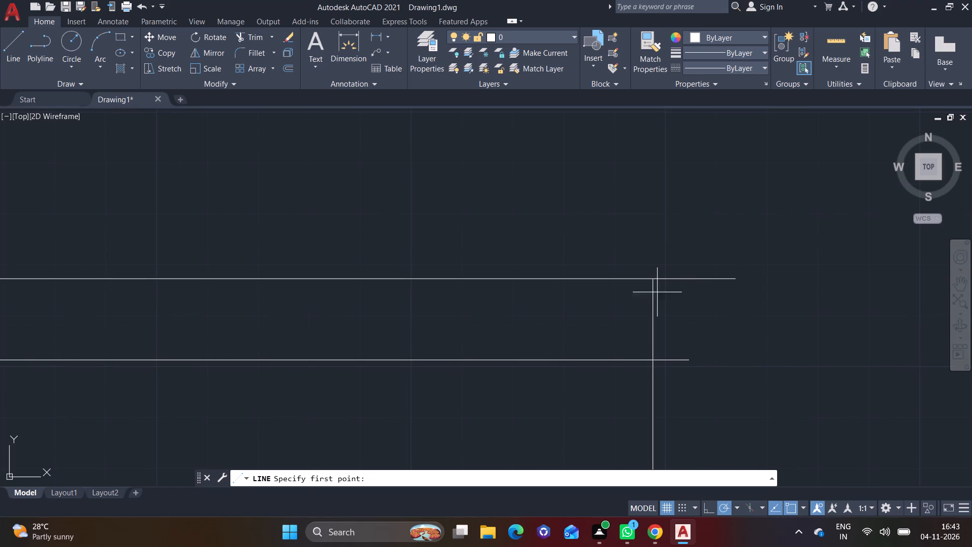
scroll(657, 295, "up", 1)
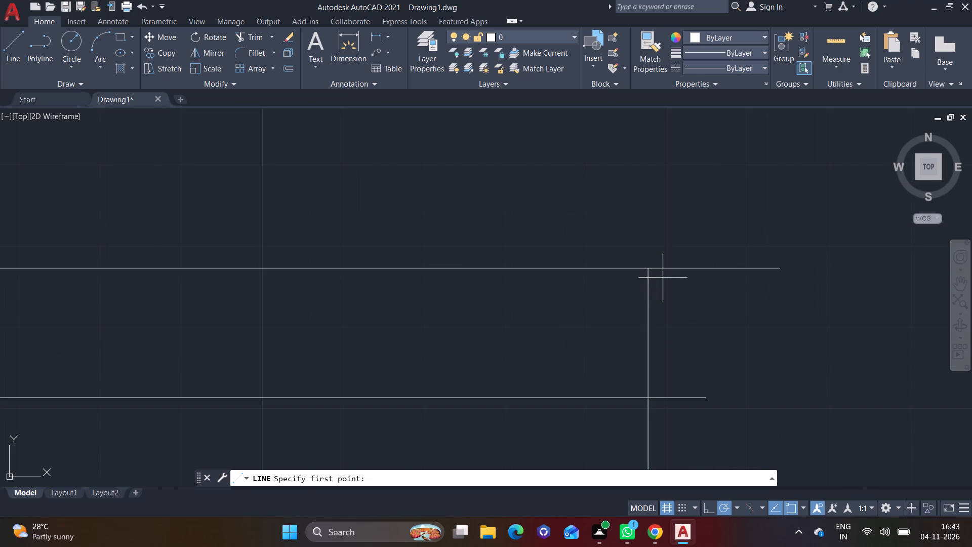
left_click(666, 268)
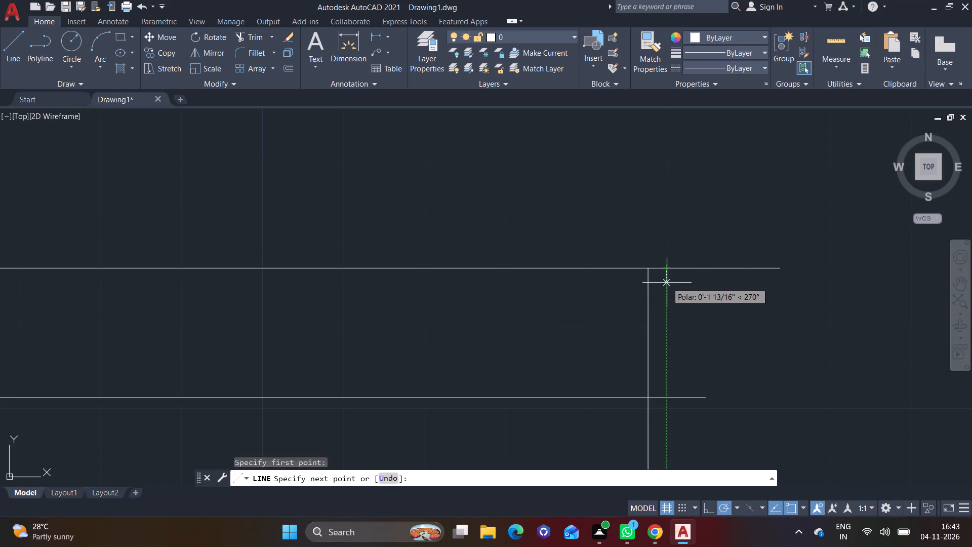
left_click(667, 283)
Continue with a horizontal line leftward from the short vertical's lower end, past the topmost line's left end, and finish the line.
scroll(283, 295, "down", 3)
middle_click_drag(206, 286, 953, 286)
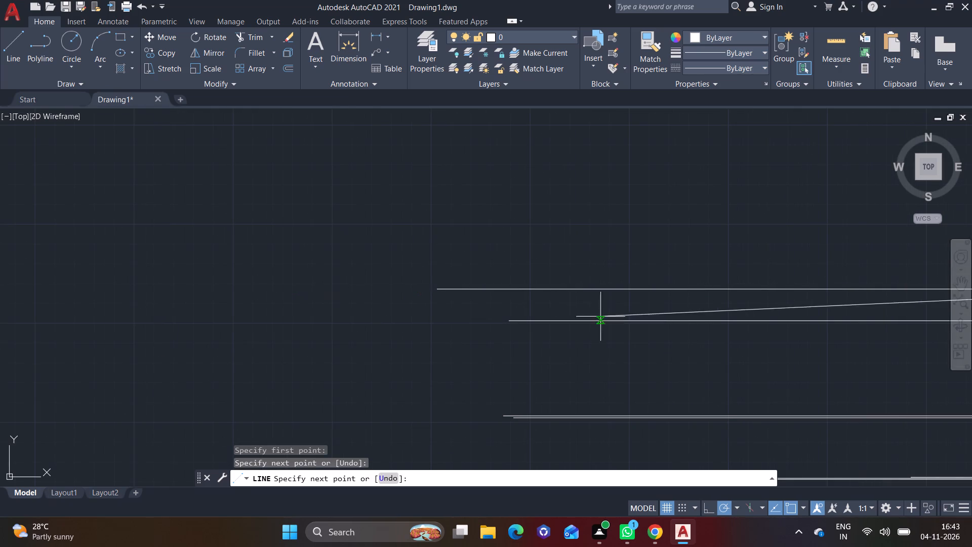
left_click(412, 297)
right_click(412, 297)
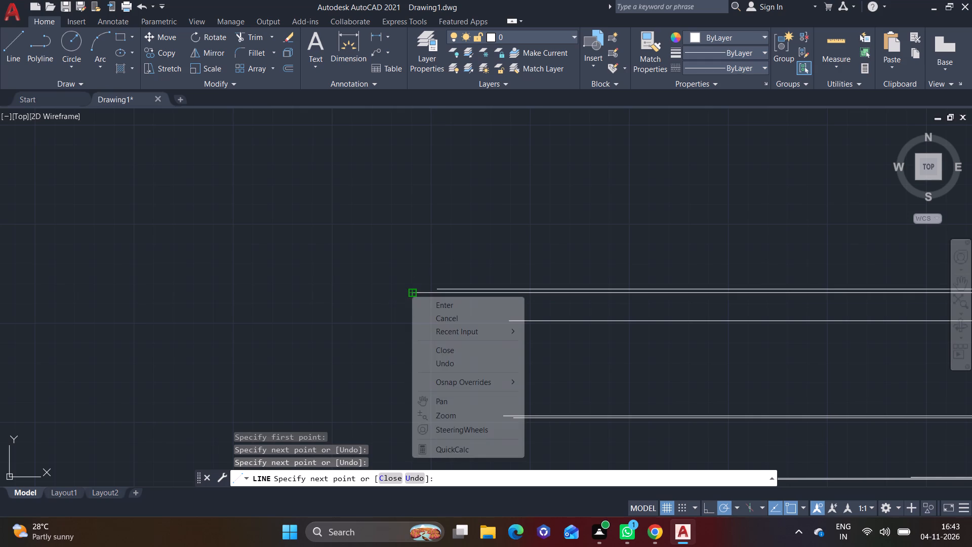
left_click(432, 302)
Start a new line at the right end of the thin strip under the topmost horizontal line.
scroll(505, 325, "down", 2)
middle_click_drag(797, 337, 607, 298)
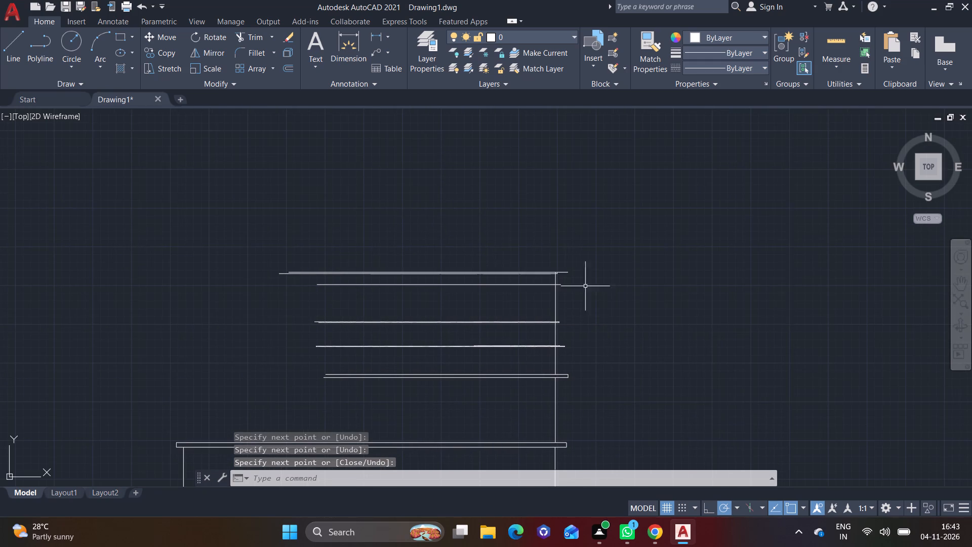
left_click(16, 59)
scroll(582, 291, "up", 1)
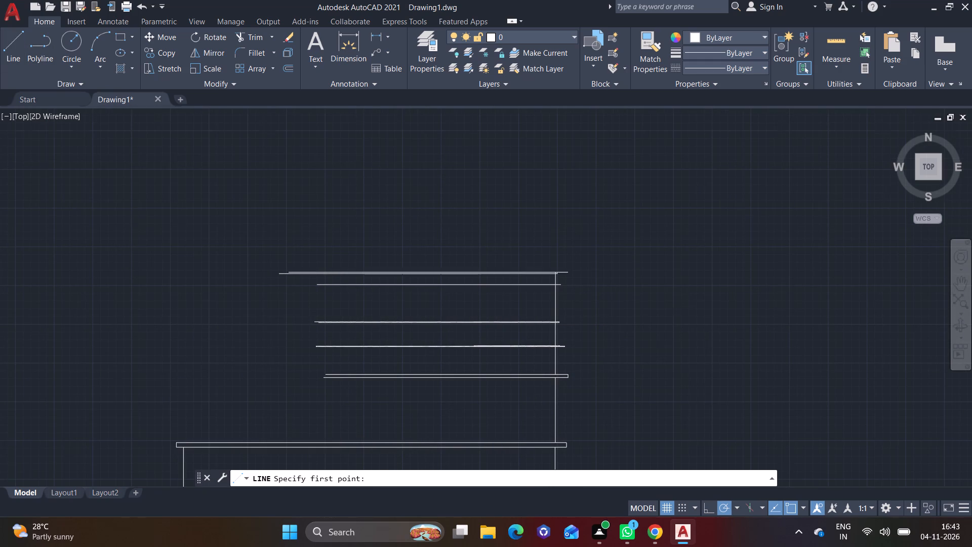
scroll(575, 285, "up", 1)
middle_click_drag(574, 284, 562, 343)
scroll(518, 367, "up", 2)
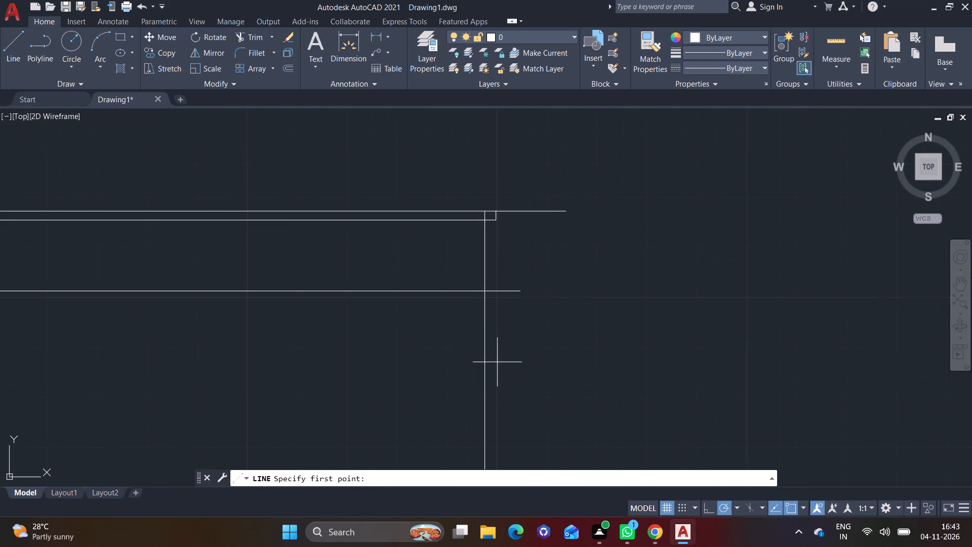
middle_click_drag(472, 361, 463, 327)
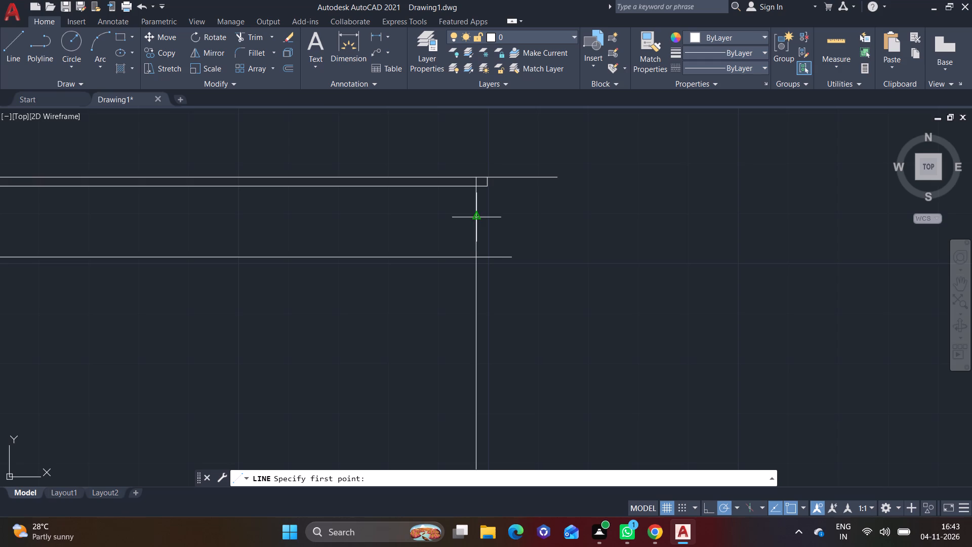
middle_click_drag(476, 207, 563, 337)
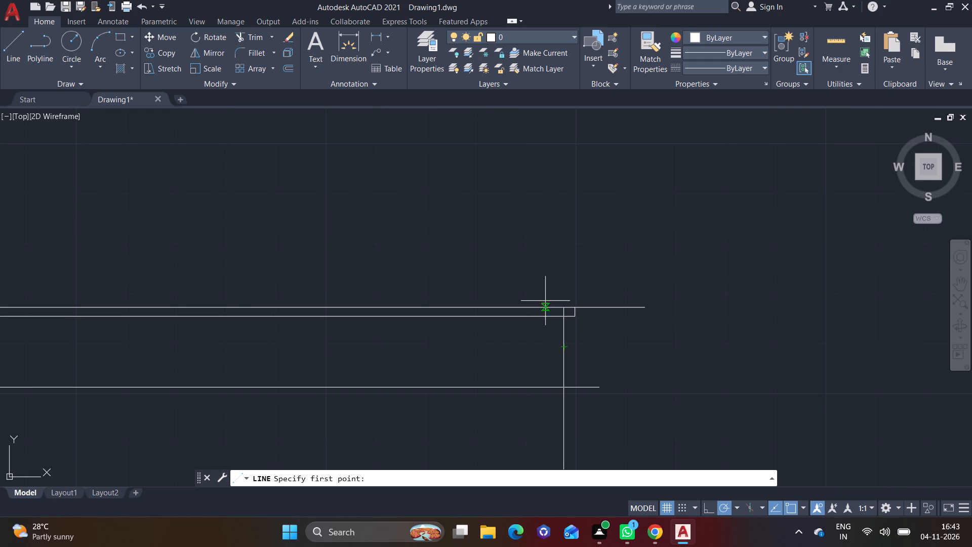
scroll(545, 298, "up", 1)
middle_click_drag(572, 298, 506, 317)
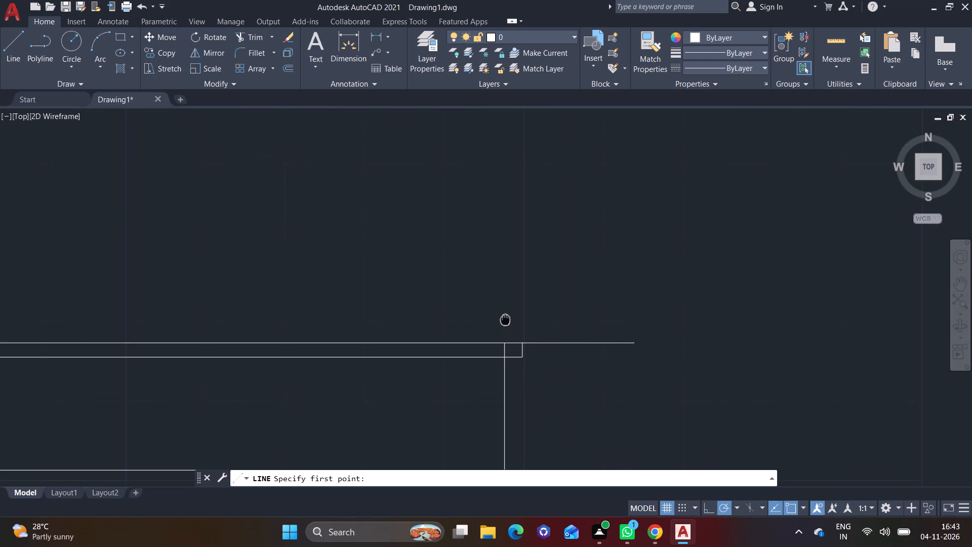
middle_click_drag(506, 317, 508, 304)
left_click(16, 57)
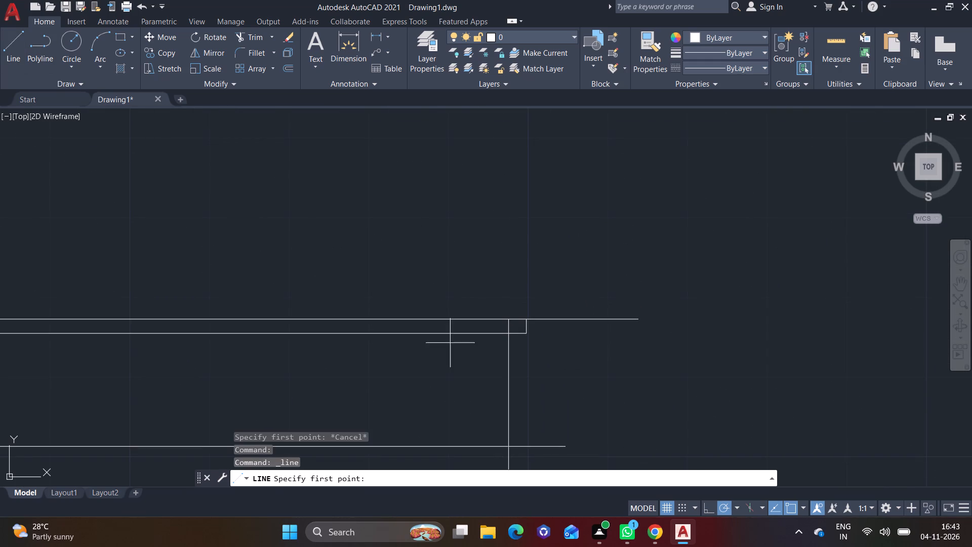
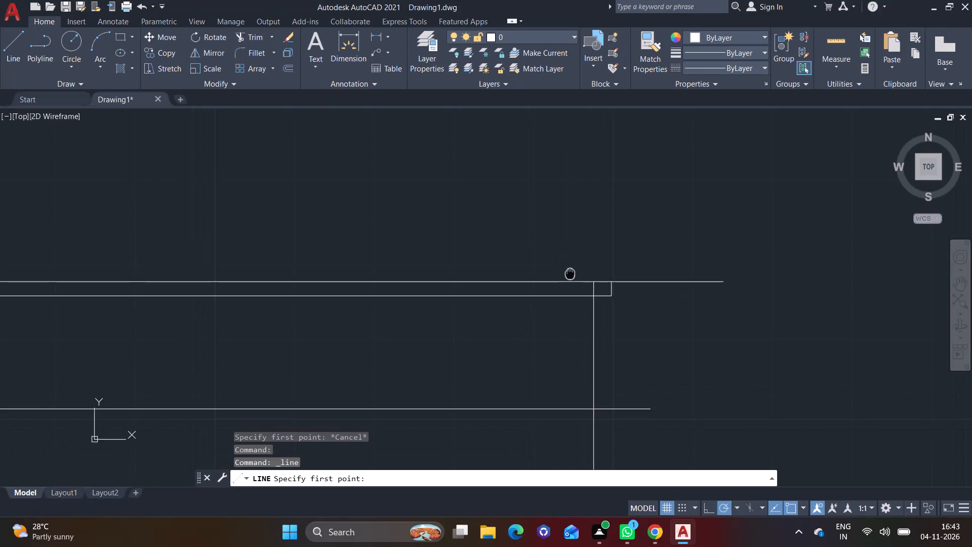
Draw a 2'6" vertical line up from the extended right wall's top, continuing into a long horizontal line leftward, and finish it.
middle_click_drag(591, 278, 586, 306)
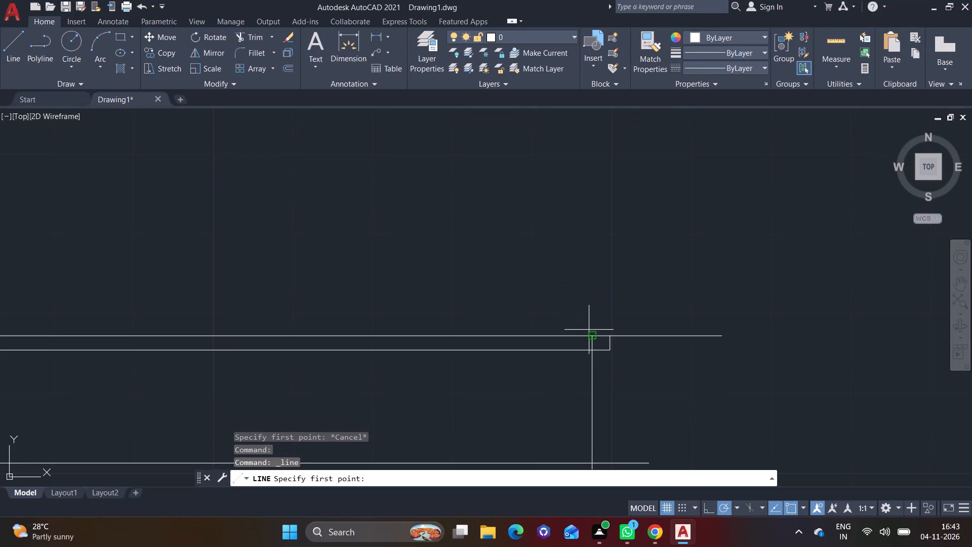
left_click(591, 332)
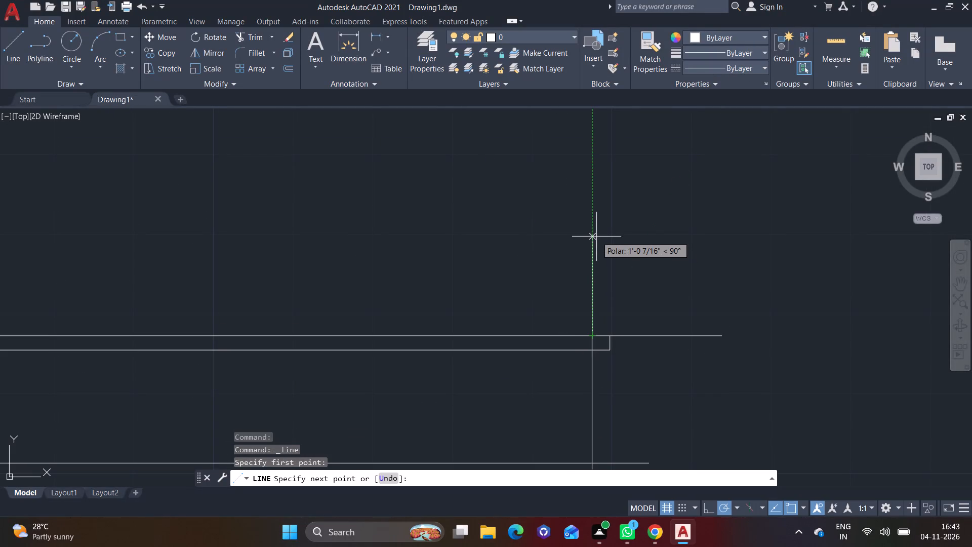
type("2'6\"")
key("Return")
scroll(355, 195, "down", 3)
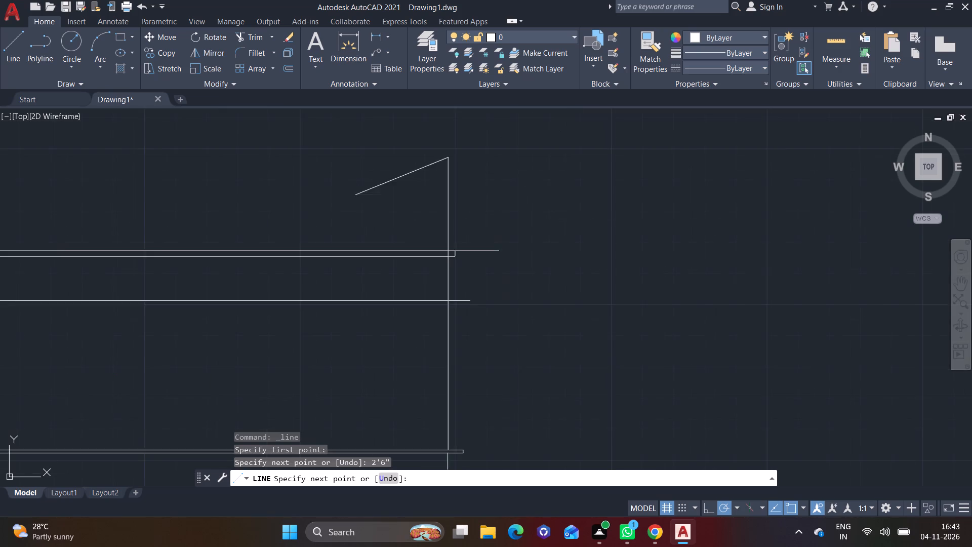
scroll(346, 191, "down", 1)
middle_click_drag(255, 171, 590, 225)
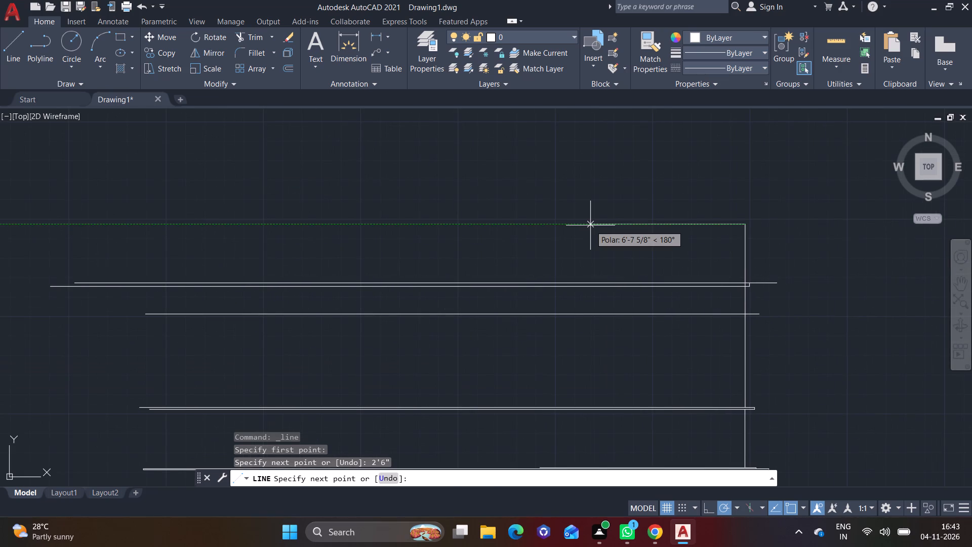
left_click(178, 223)
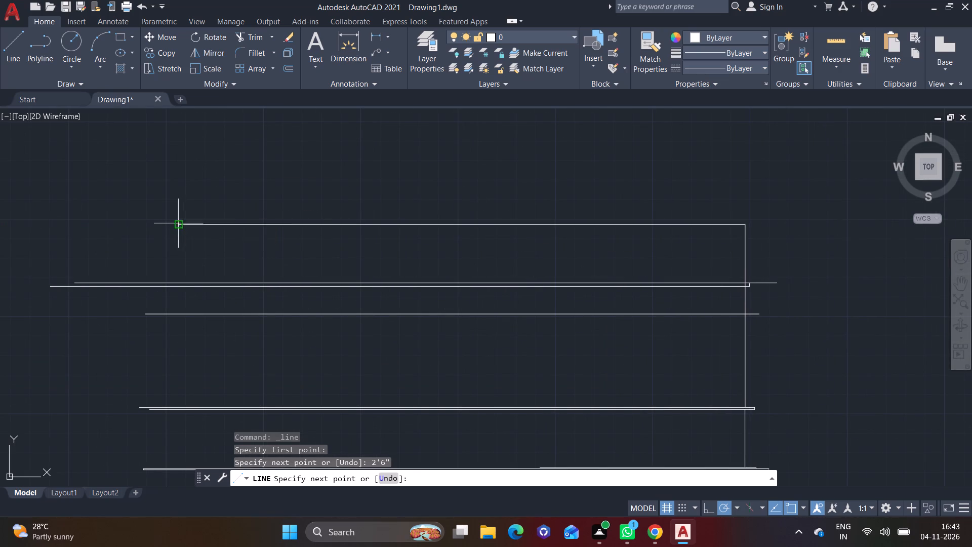
right_click(178, 223)
left_click(205, 231)
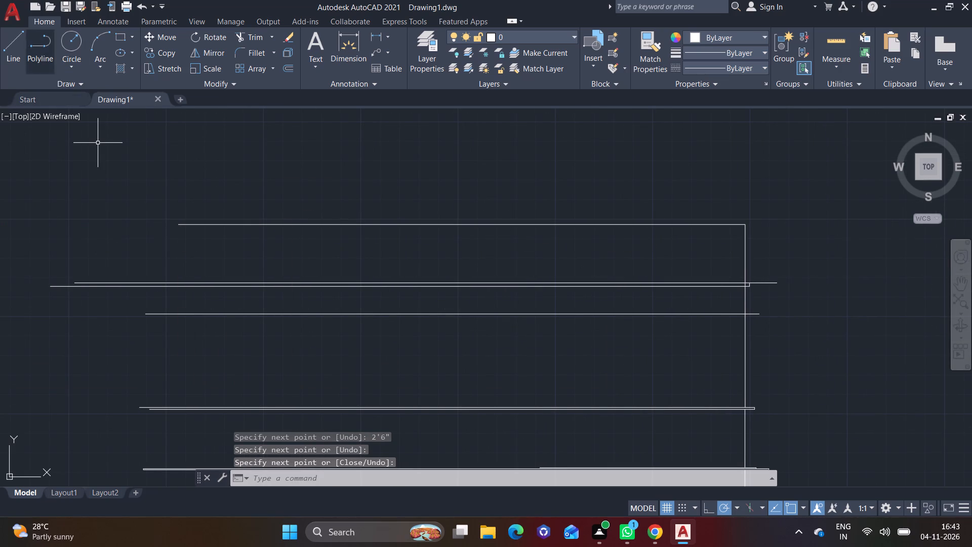
Draw a short horizontal line rightward from the new section's top right corner, extending its top line past the right wall.
left_click(9, 50)
middle_click_drag(684, 259, 604, 280)
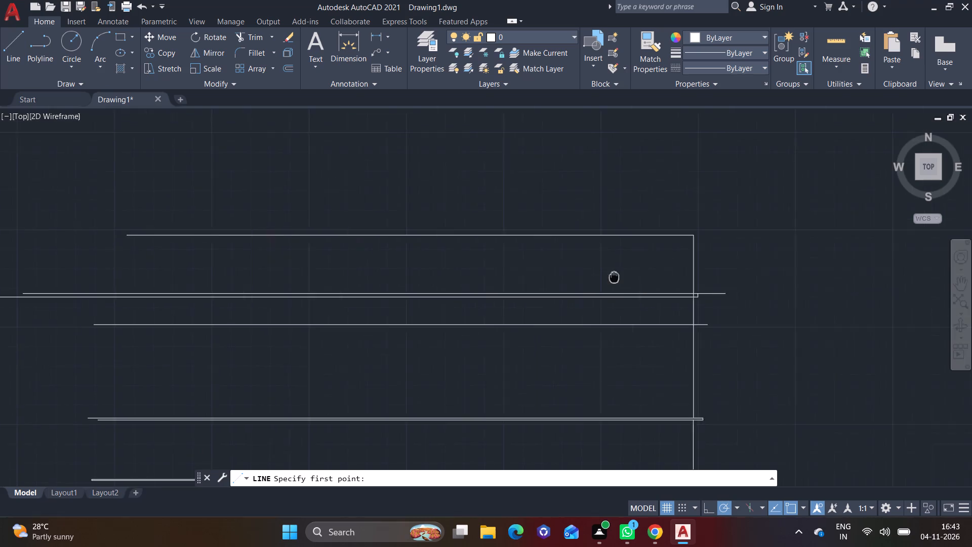
middle_click_drag(604, 280, 510, 347)
scroll(557, 292, "up", 1)
left_click(581, 324)
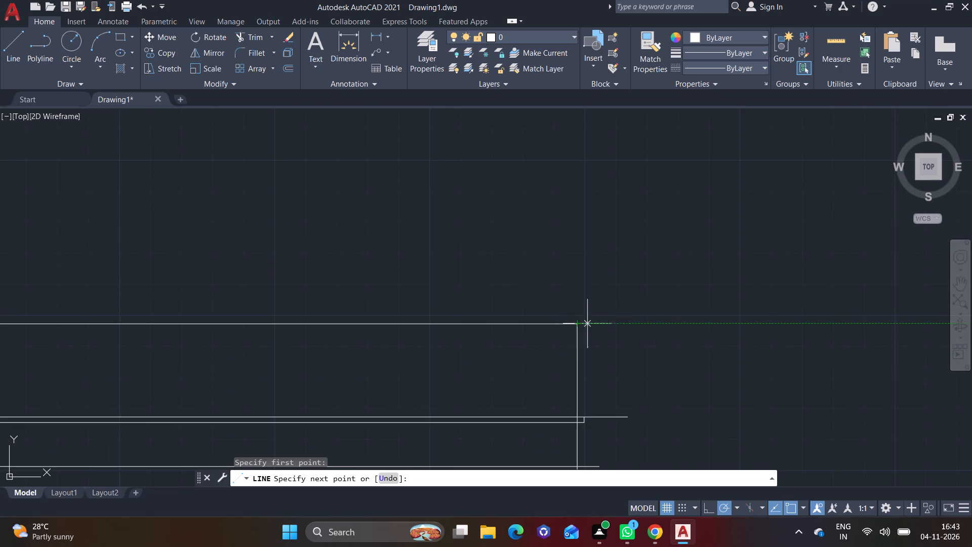
left_click(615, 323)
right_click(615, 323)
left_click(639, 325)
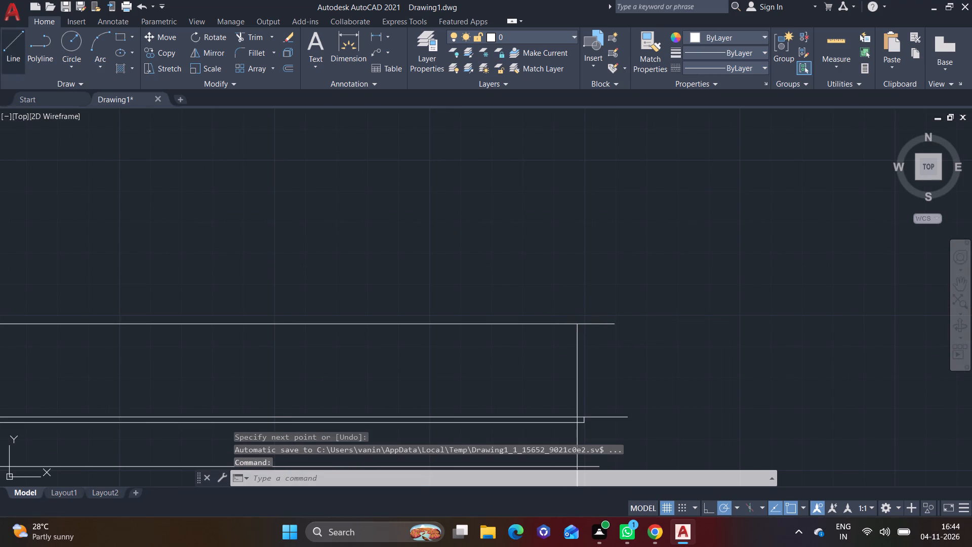
Outline a cap on the 2'6" section: a 2" vertical rising just outside the right wall, continued as a long horizontal line leftward.
left_click(8, 60)
middle_click_drag(337, 255, 427, 319)
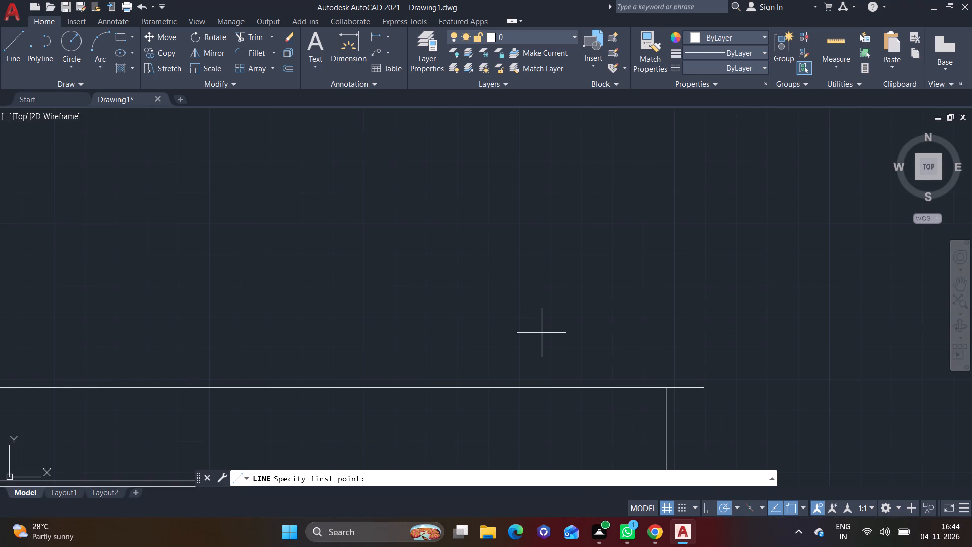
scroll(541, 358, "up", 2)
middle_click_drag(705, 391, 417, 299)
scroll(584, 332, "up", 1)
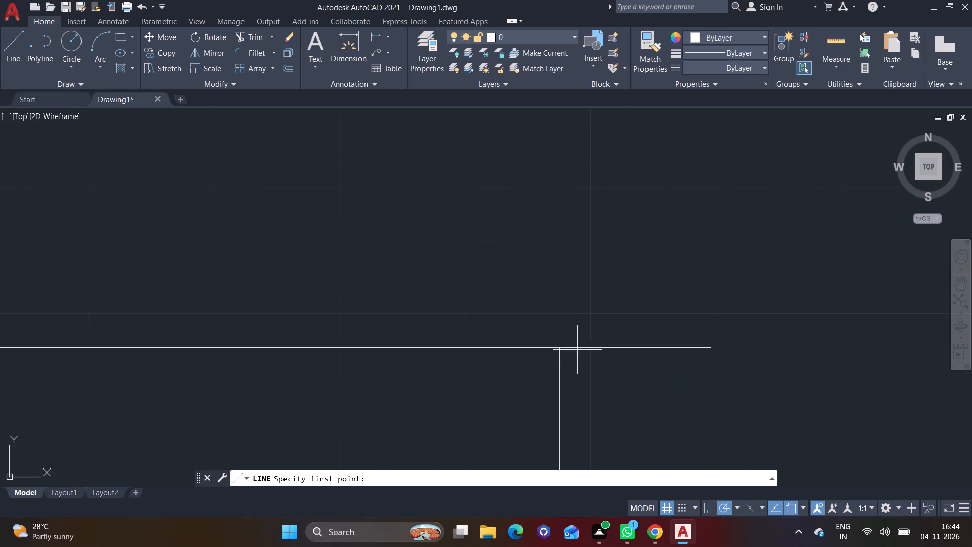
left_click(580, 347)
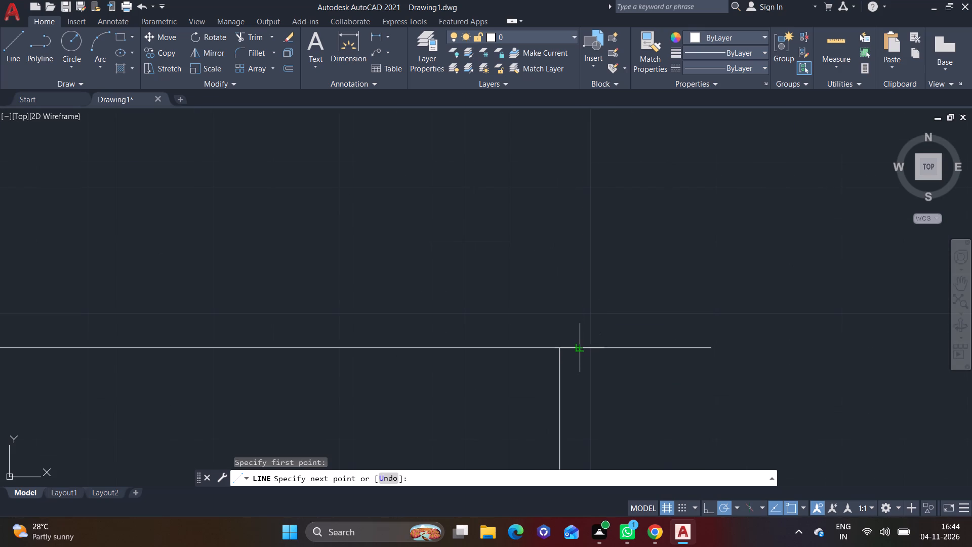
type("2\"")
key("Return")
scroll(228, 277, "down", 3)
middle_click_drag(143, 283, 740, 282)
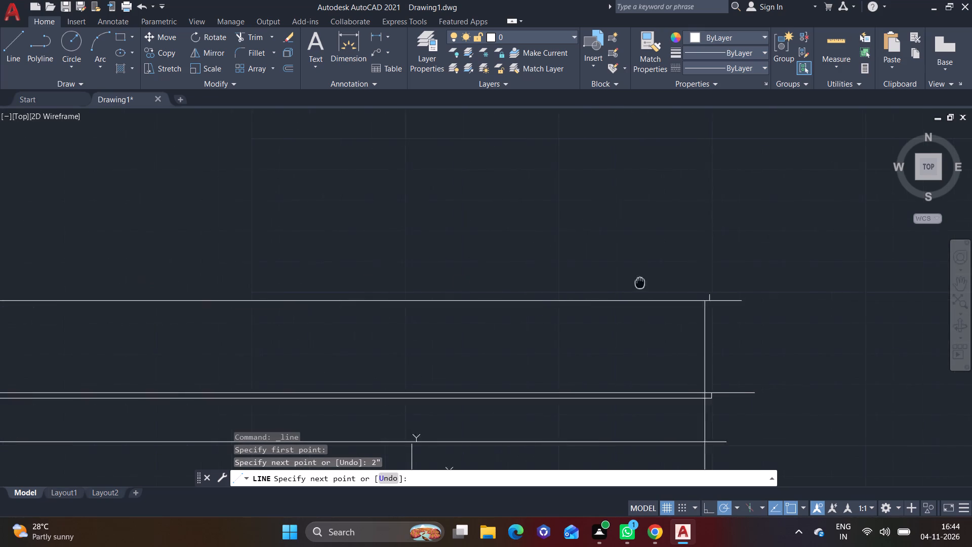
middle_click_drag(740, 282, 793, 282)
left_click(147, 289)
right_click(147, 289)
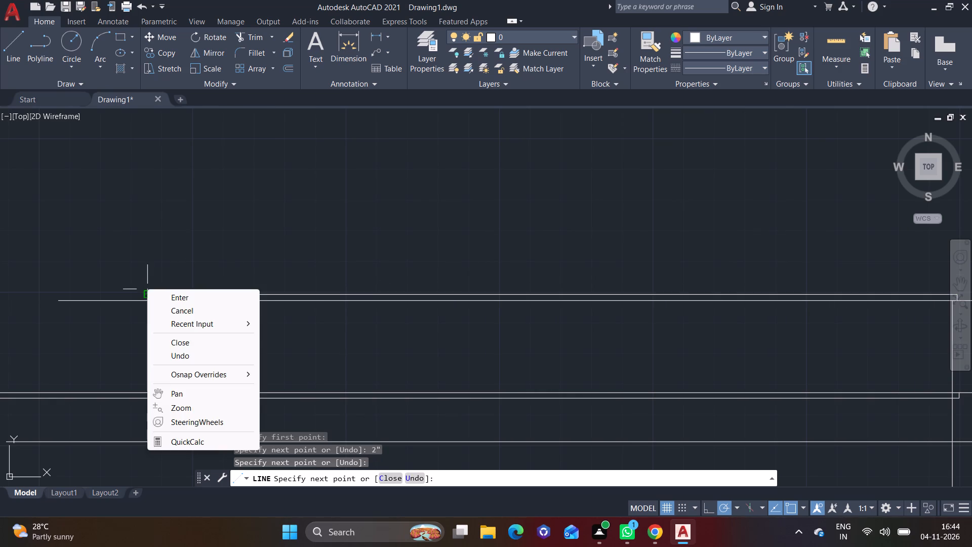
left_click(188, 302)
Add a second cap step: a 4" vertical set slightly in from the 2" cap's right end, continued as a long horizontal line leftward.
left_click(5, 57)
middle_click_drag(826, 430, 657, 430)
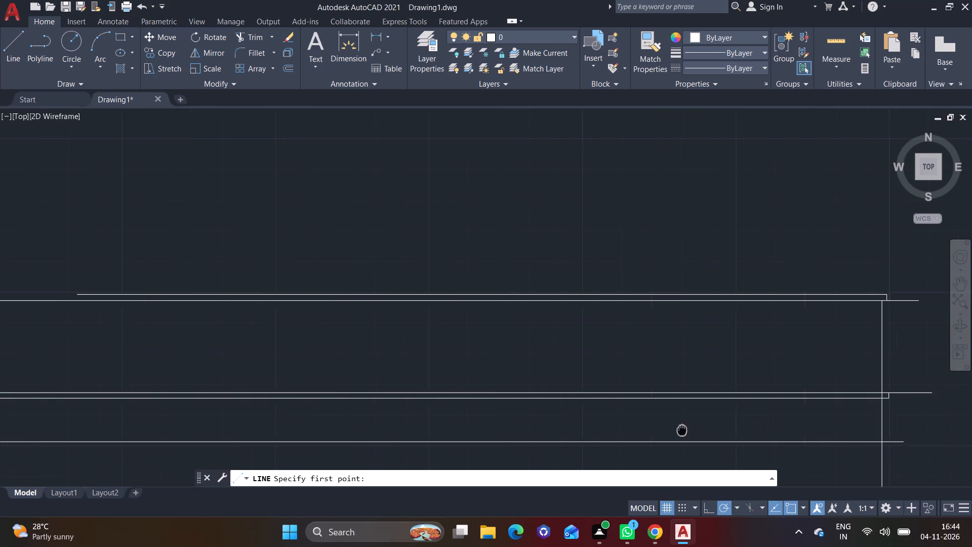
middle_click_drag(657, 430, 356, 440)
scroll(466, 303, "up", 4)
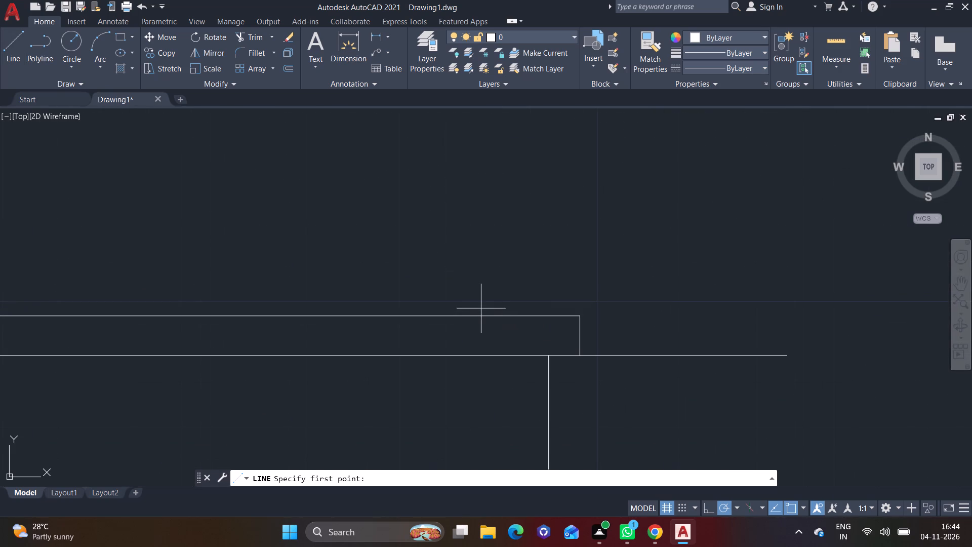
left_click(563, 317)
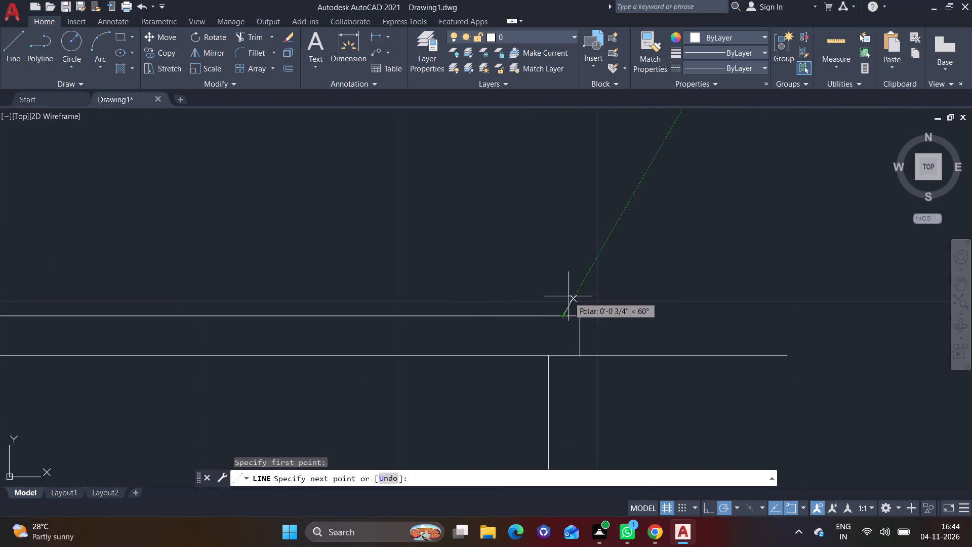
type("4\"")
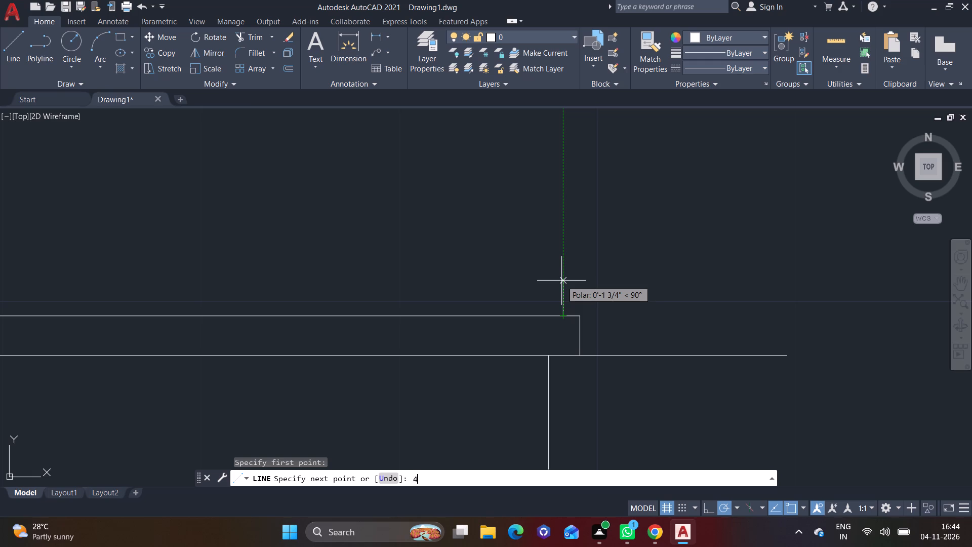
key("Return")
scroll(163, 172, "down", 3)
scroll(106, 214, "down", 2)
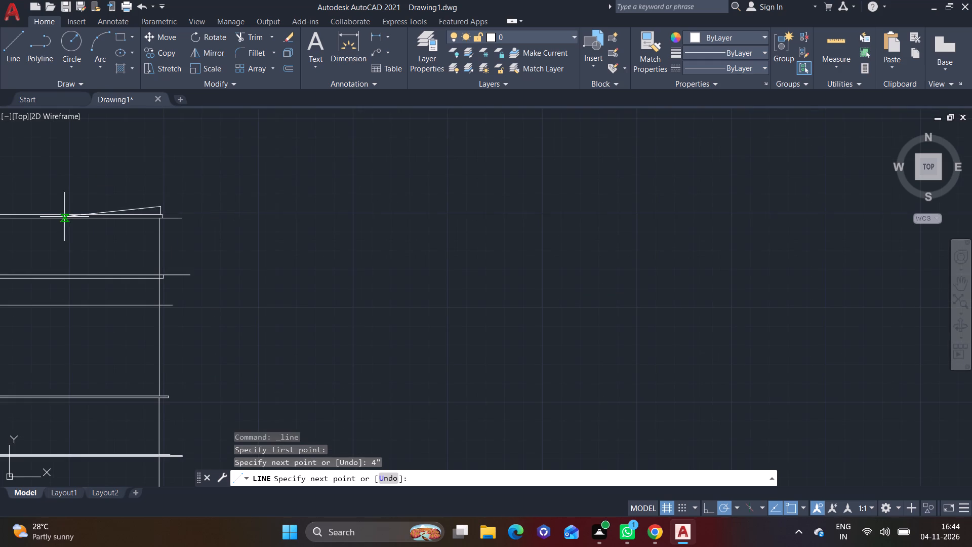
middle_click_drag(51, 189, 747, 200)
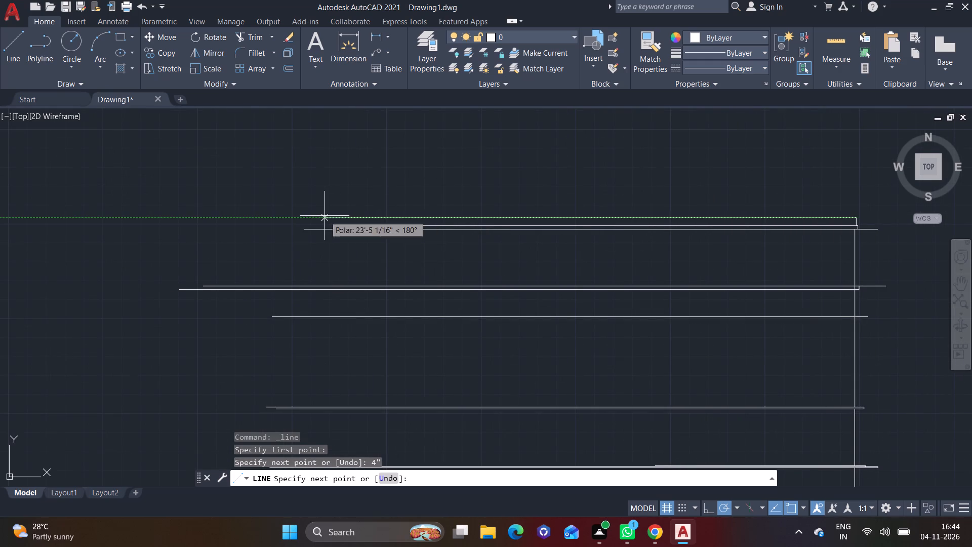
left_click(325, 216)
right_click(325, 216)
left_click(363, 224)
Extend the lower edge of the parapet cap above the slab with a horizontal line leftward, past the slab's left end.
left_click(19, 59)
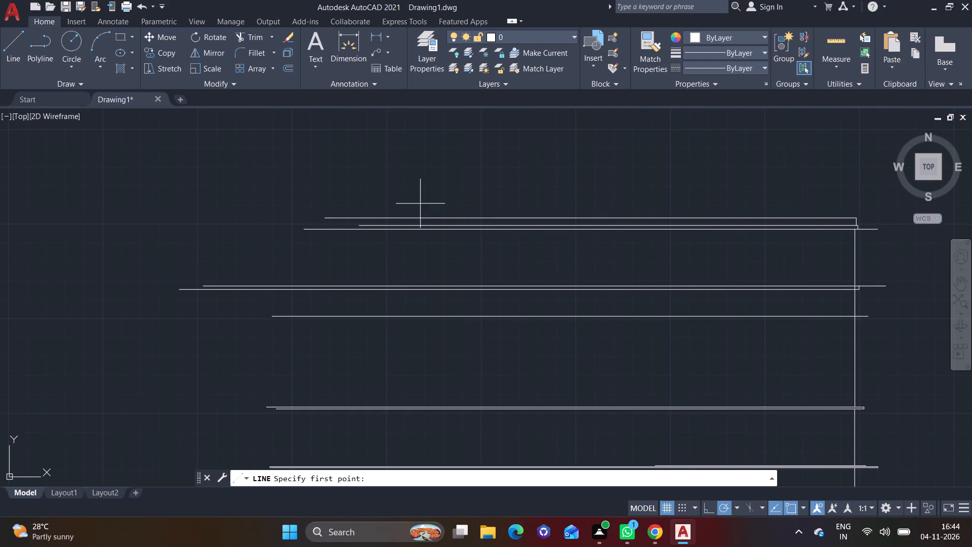
middle_click_drag(703, 241, 537, 169)
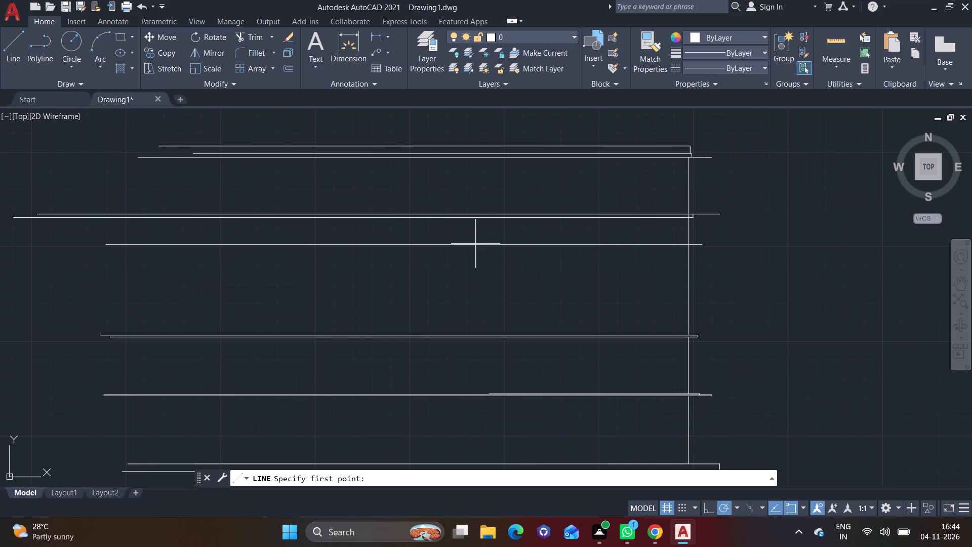
scroll(474, 246, "down", 1)
middle_click_drag(497, 284, 601, 199)
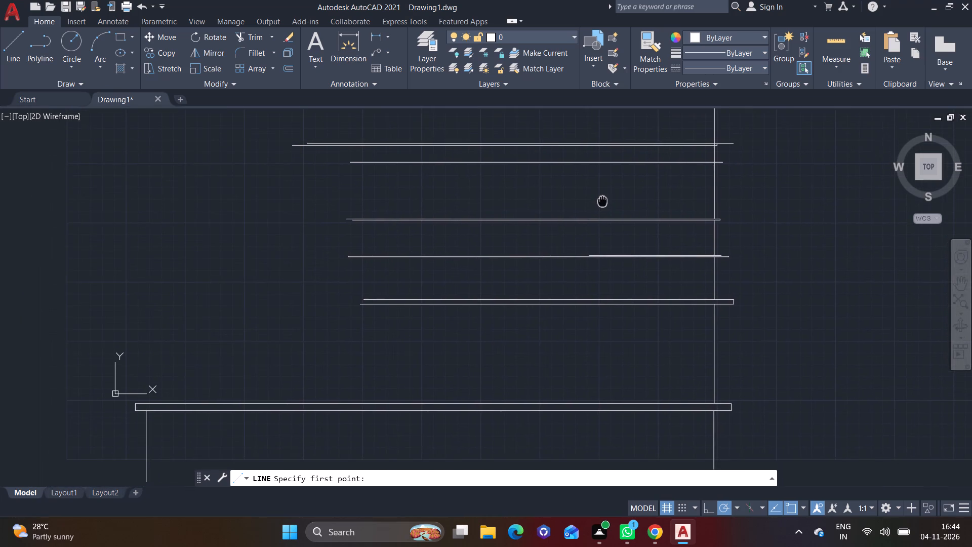
middle_click_drag(601, 199, 555, 253)
middle_click_drag(485, 261, 475, 260)
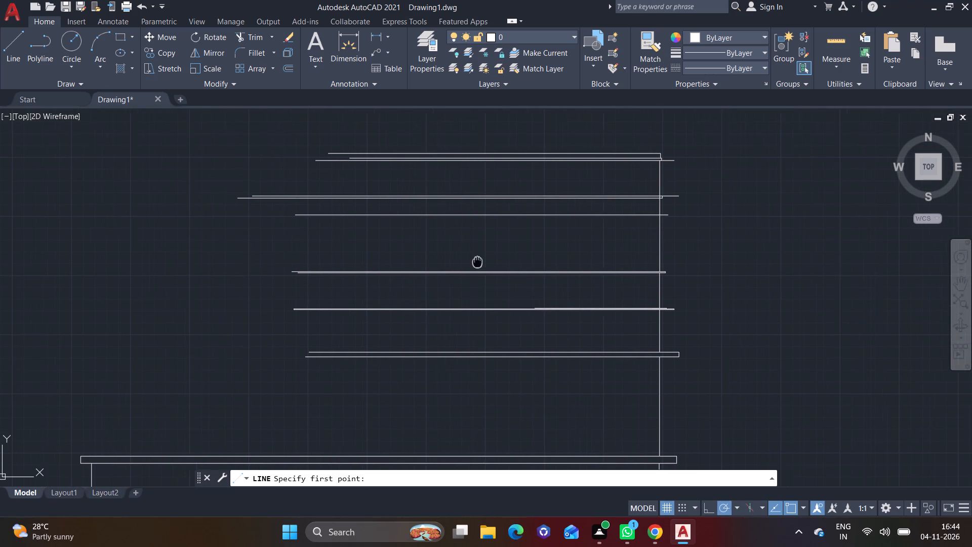
middle_click_drag(475, 260, 480, 204)
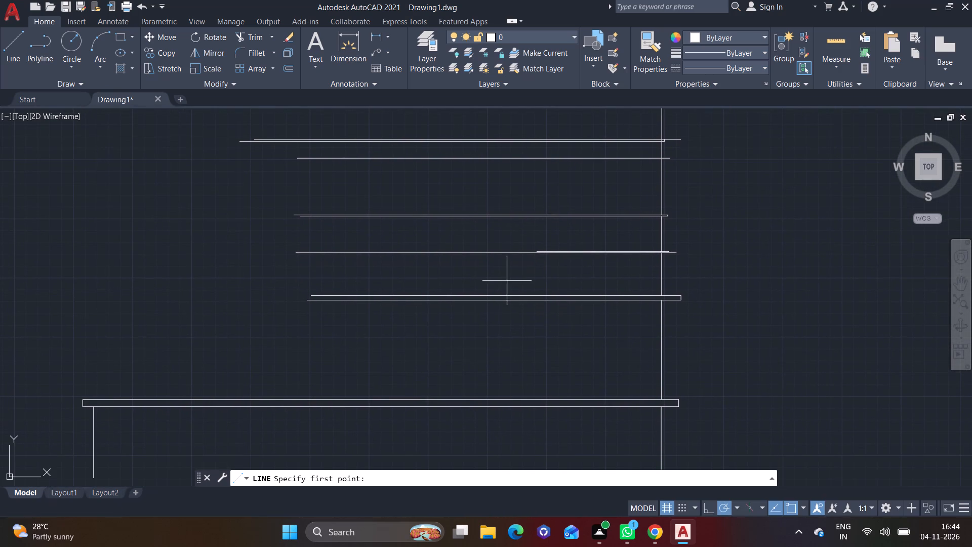
middle_click_drag(538, 315, 529, 313)
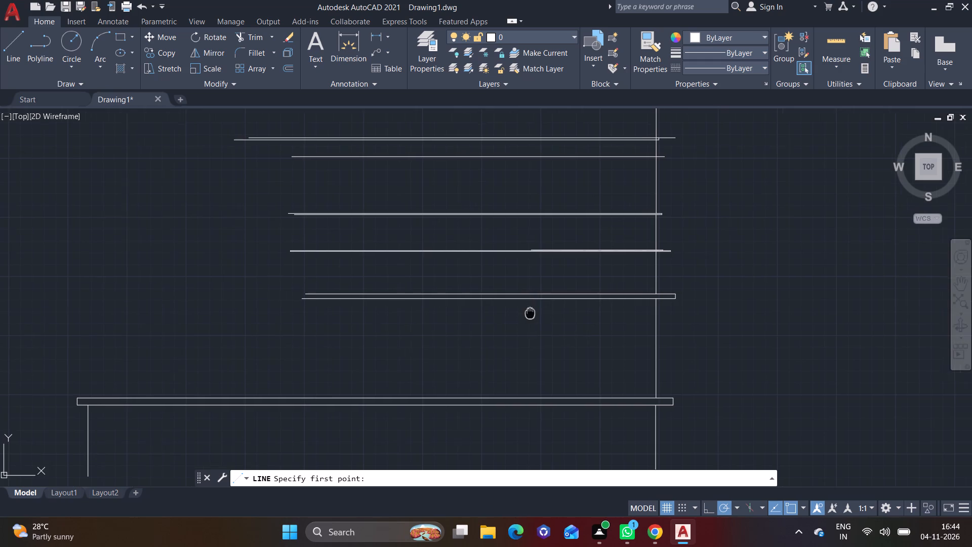
middle_click_drag(529, 313, 536, 280)
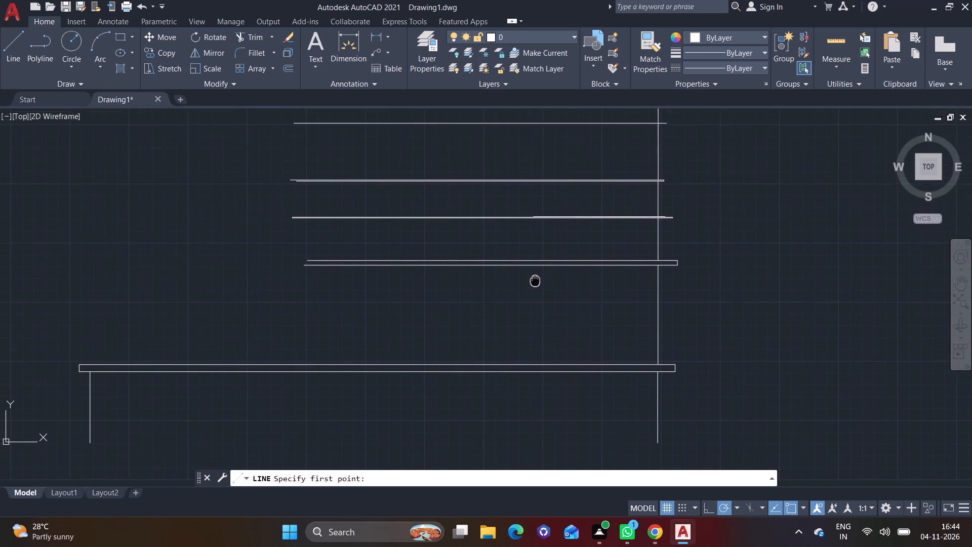
middle_click_drag(536, 280, 539, 308)
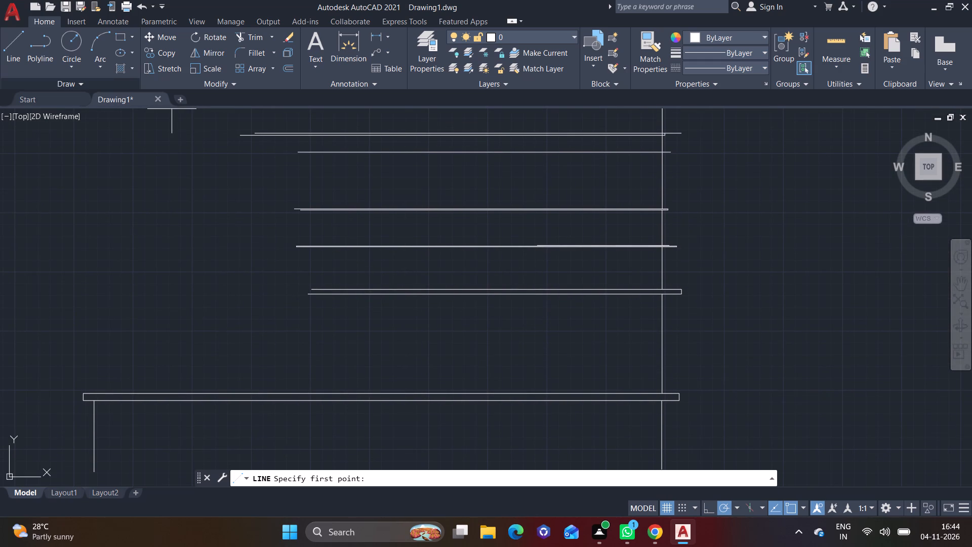
left_click(22, 58)
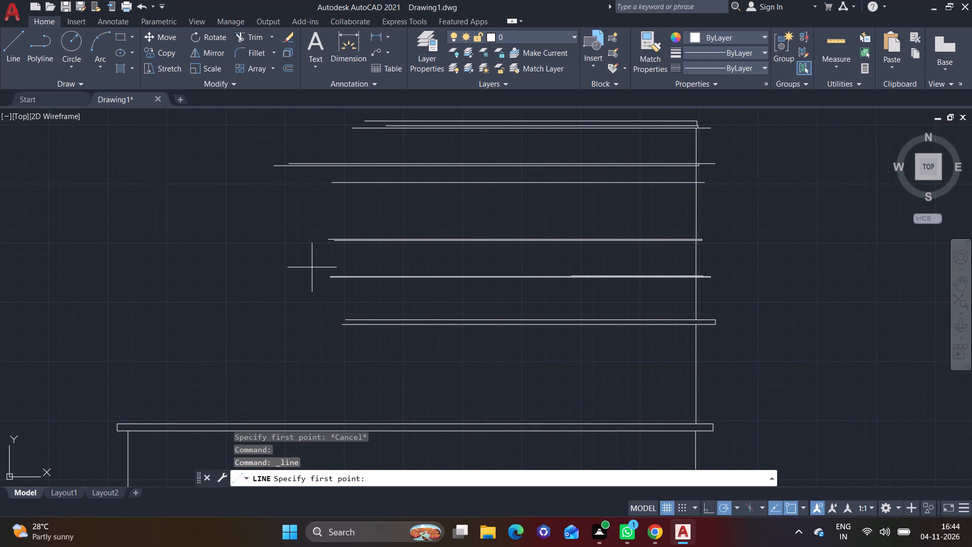
left_click(19, 52)
middle_click_drag(278, 314, 347, 258)
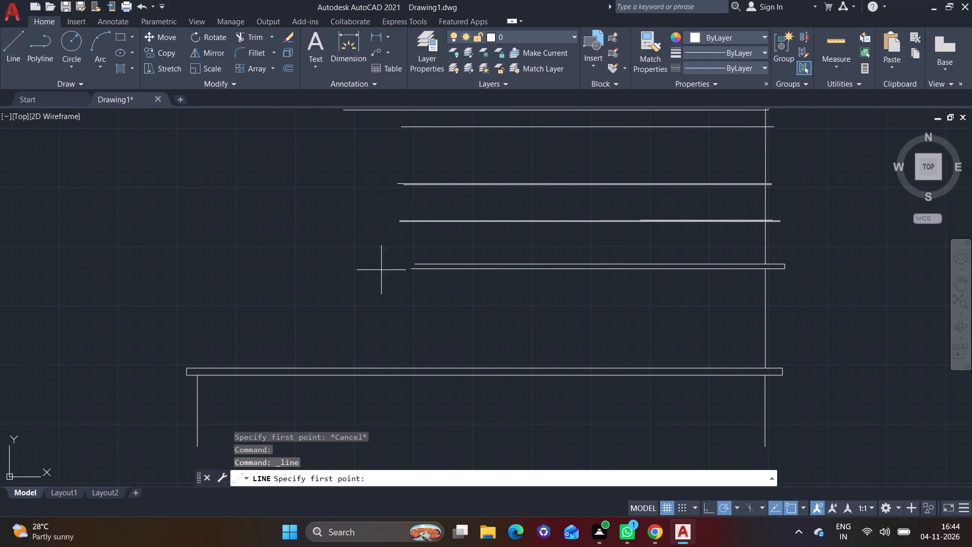
left_click(413, 269)
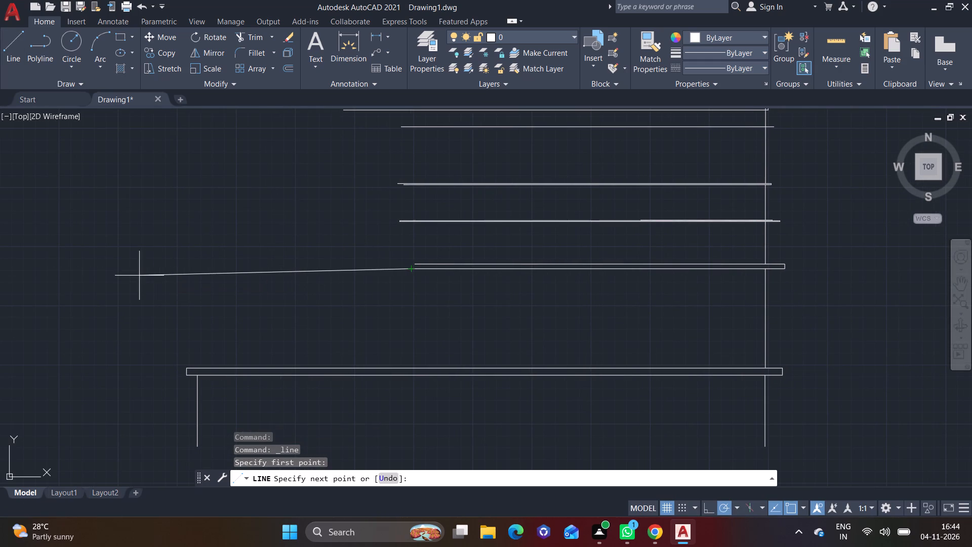
left_click(139, 269)
right_click(139, 269)
left_click(164, 275)
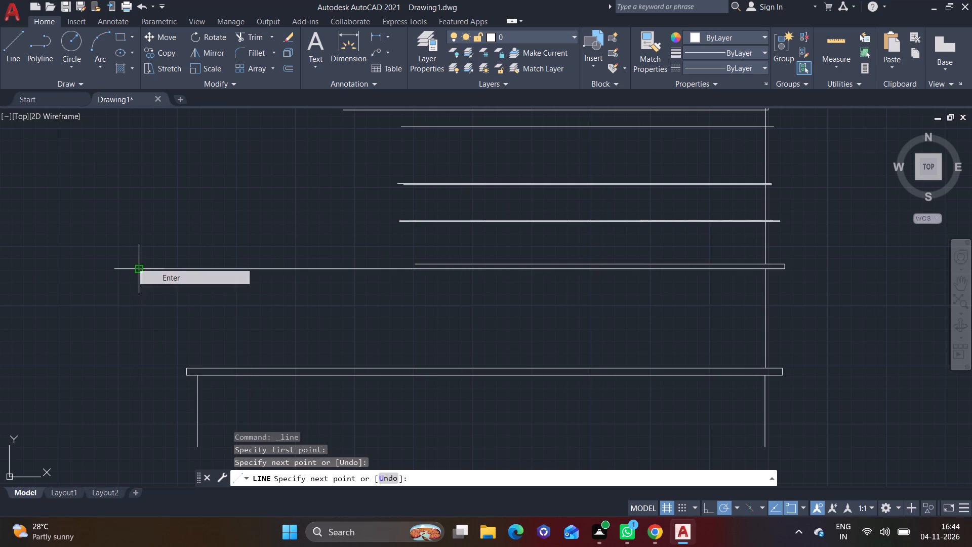
Extend the parapet cap's upper edge with a horizontal line about 20'-4" leftward, slightly past the lower edge's left end.
left_click(13, 60)
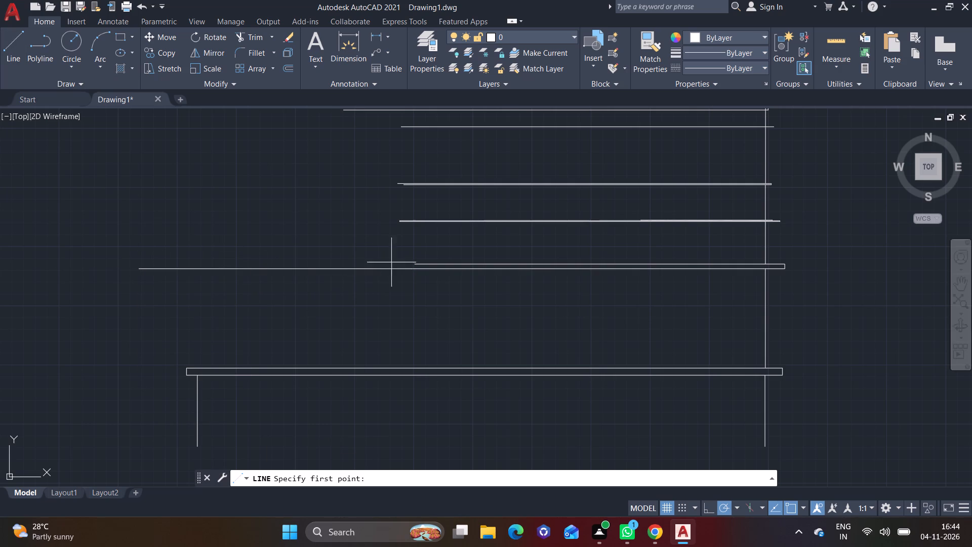
left_click(418, 262)
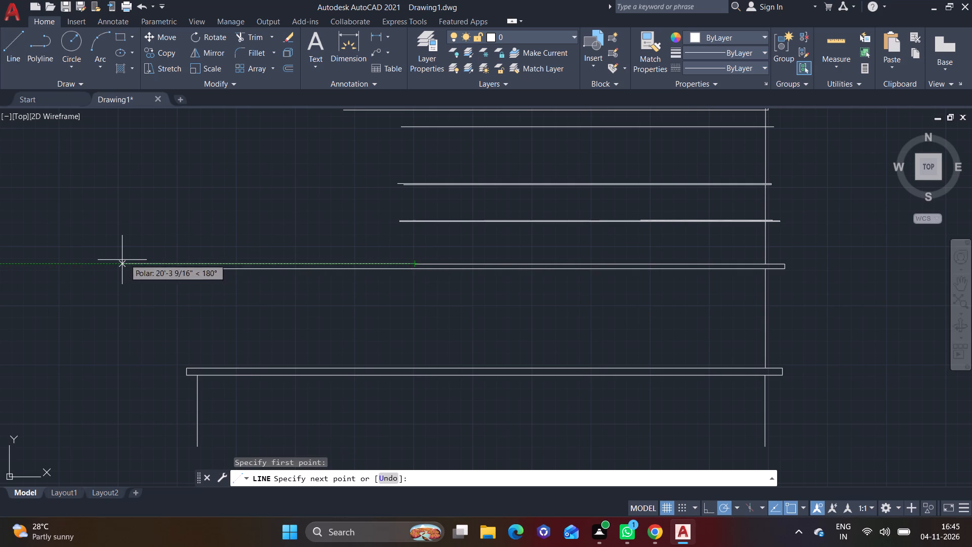
left_click(122, 260)
right_click(122, 260)
left_click(144, 267)
Extend the lower line of the first closely spaced pair above the parapet cap horizontally leftward, level with the cap's left end.
left_click(11, 51)
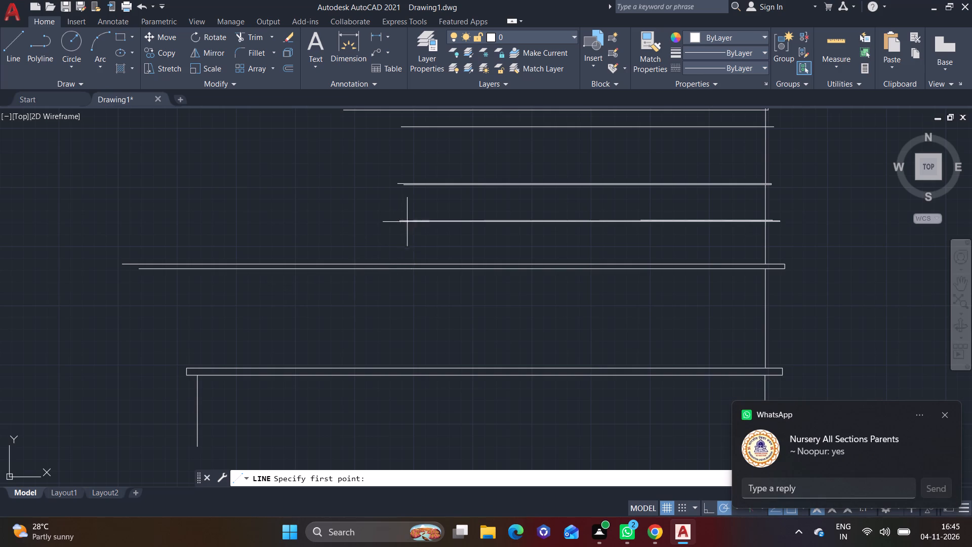
scroll(406, 223, "up", 3)
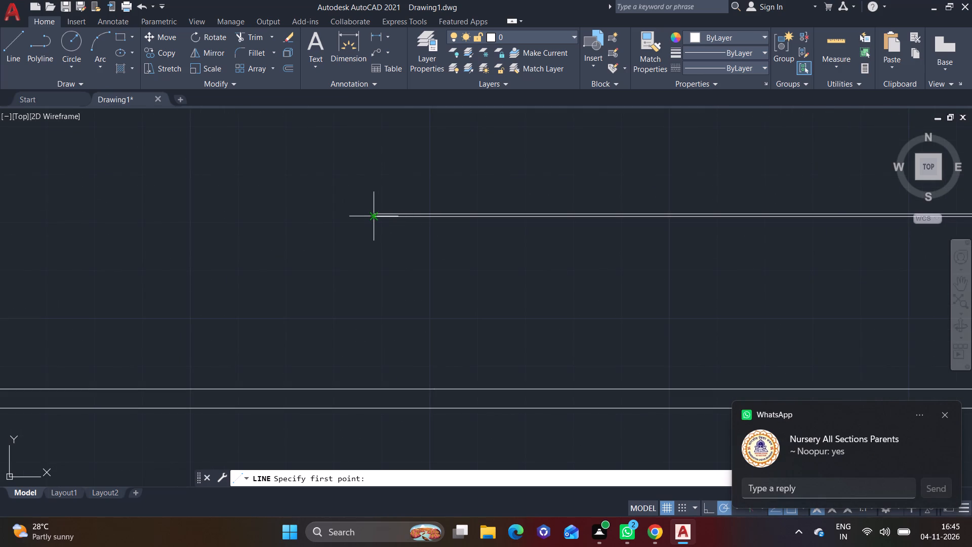
scroll(375, 217, "up", 3)
left_click(366, 216)
scroll(148, 228, "down", 2)
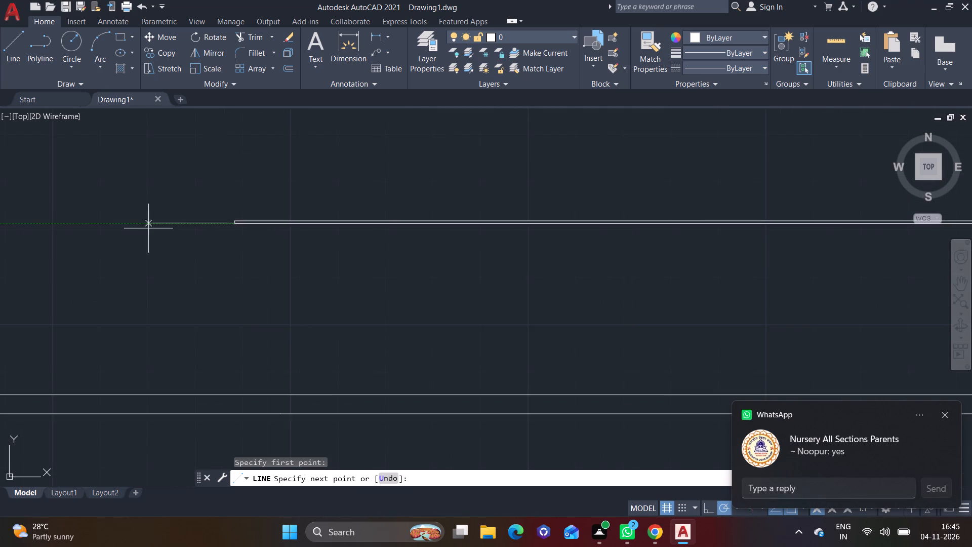
middle_click_drag(148, 228, 485, 262)
scroll(111, 269, "down", 3)
middle_click_drag(94, 262, 255, 270)
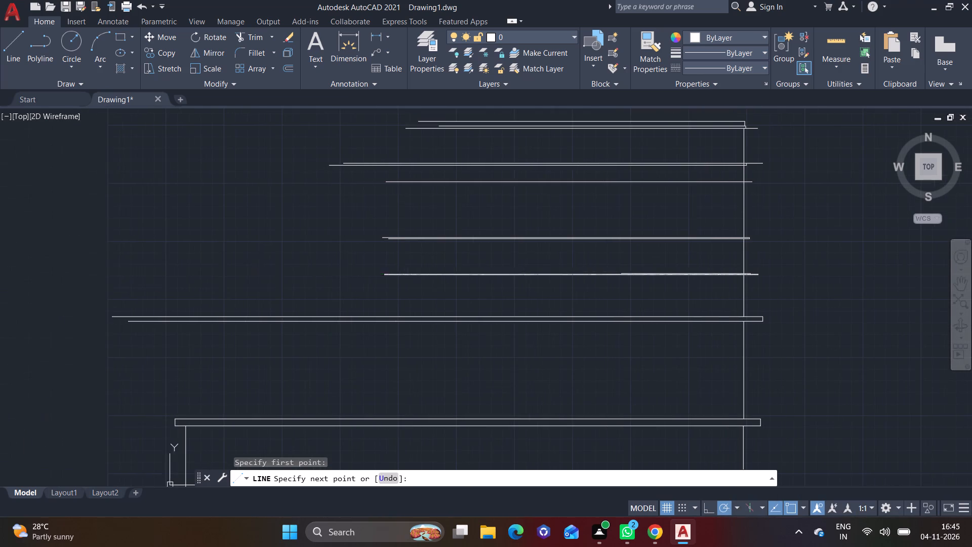
left_click(111, 270)
right_click(111, 270)
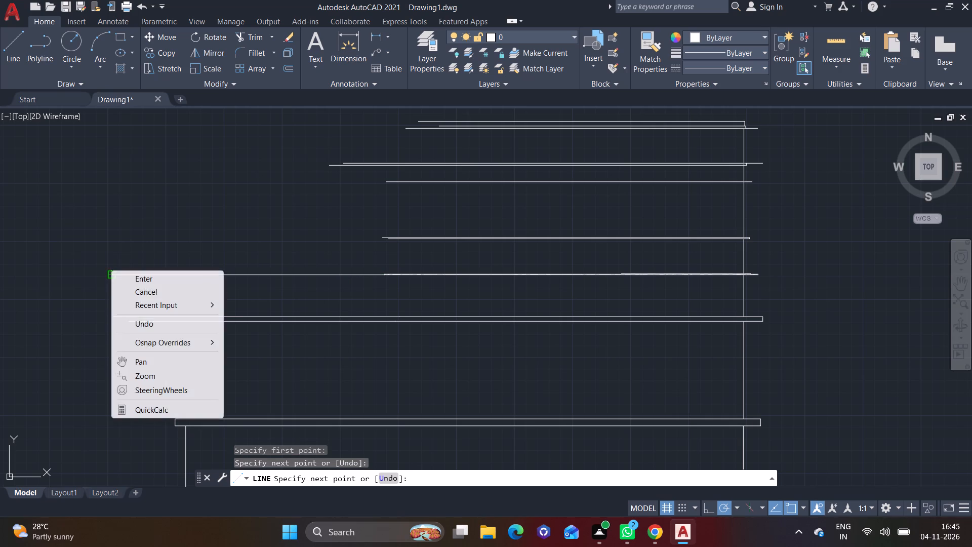
left_click(134, 278)
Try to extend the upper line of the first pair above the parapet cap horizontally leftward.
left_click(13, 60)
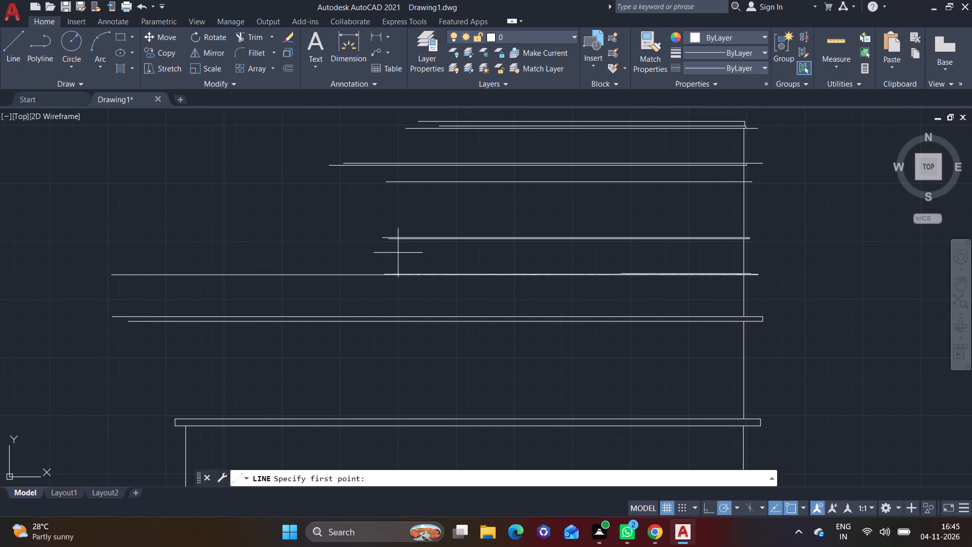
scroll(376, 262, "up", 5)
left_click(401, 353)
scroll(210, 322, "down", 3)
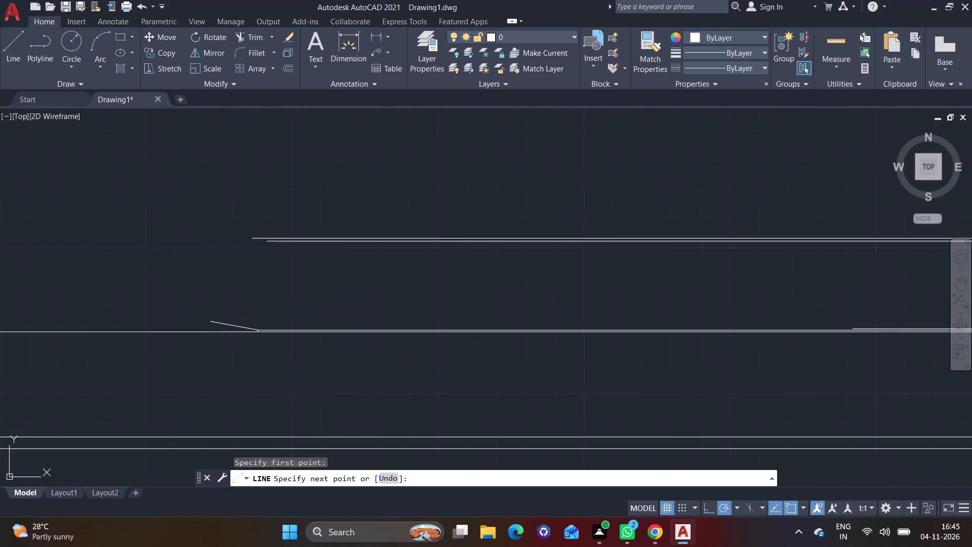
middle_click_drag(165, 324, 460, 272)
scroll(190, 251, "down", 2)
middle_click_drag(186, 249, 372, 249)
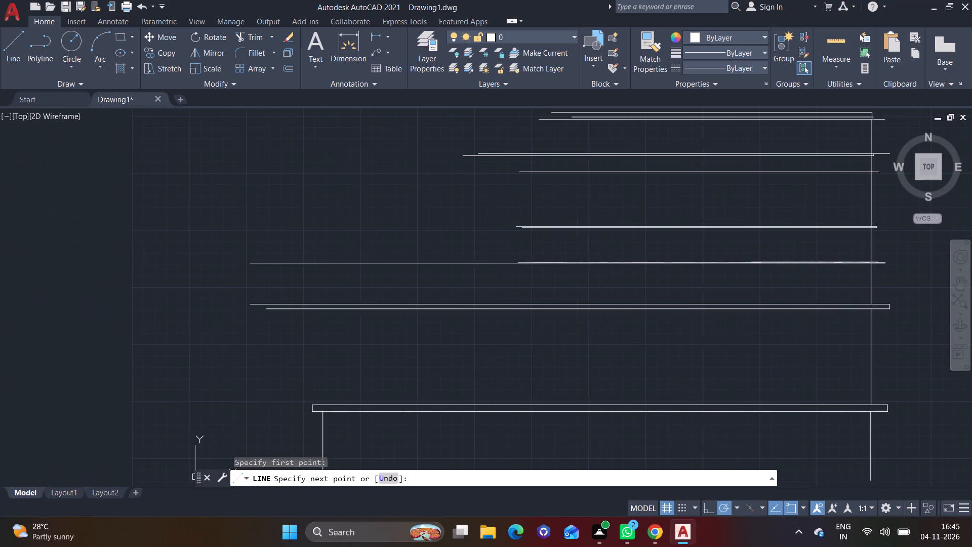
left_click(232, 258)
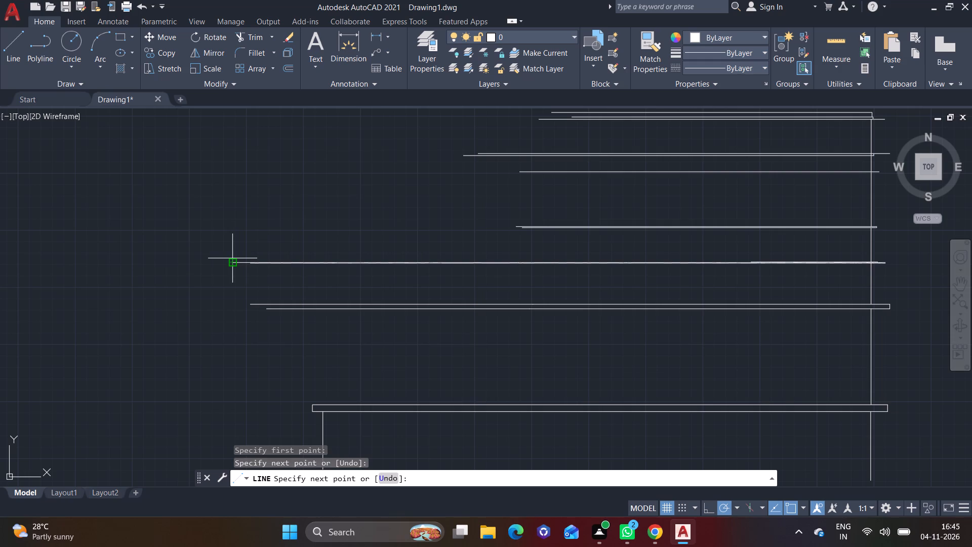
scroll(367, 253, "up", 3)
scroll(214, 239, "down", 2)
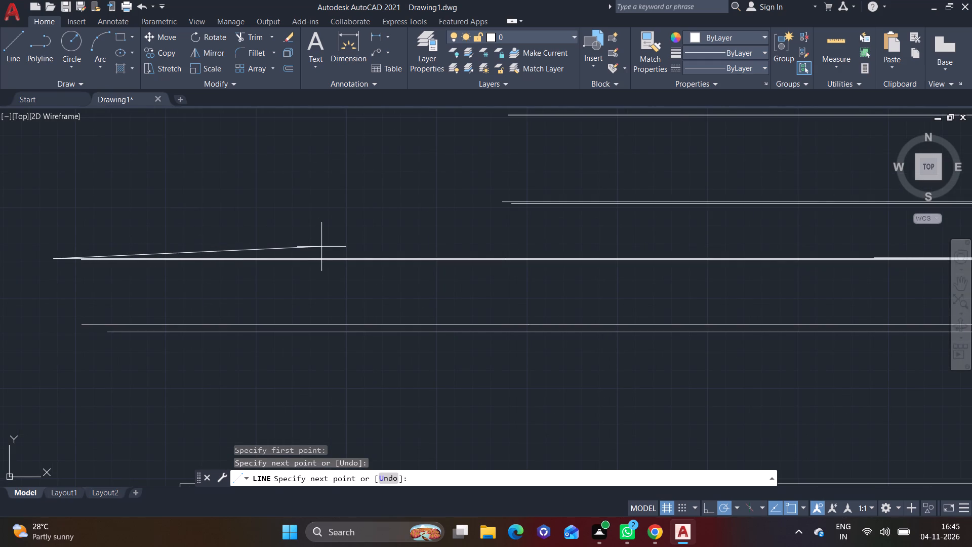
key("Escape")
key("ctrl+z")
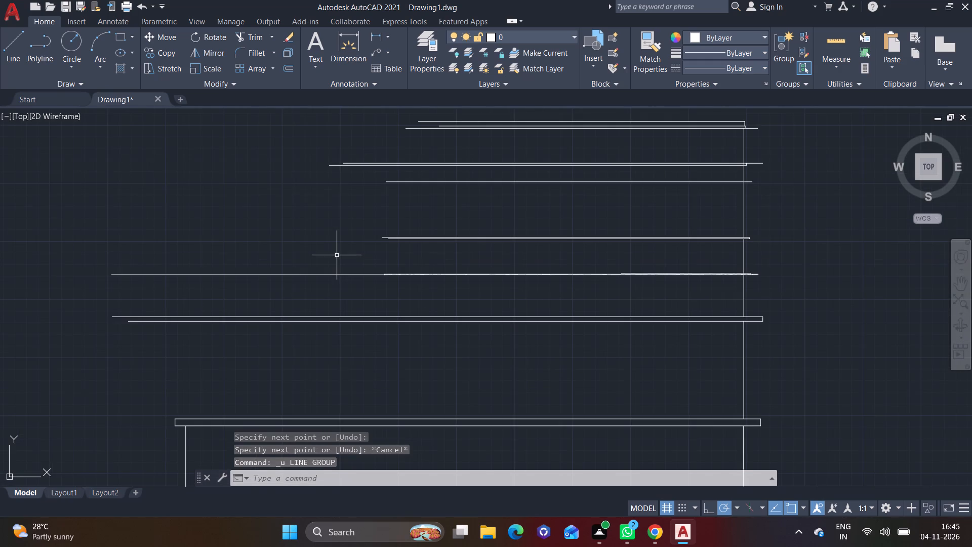
Draw a horizontal line leftward from the upper left corner of the first pair above the parapet cap, past the lower line's end.
scroll(410, 270, "up", 2)
scroll(347, 275, "up", 1)
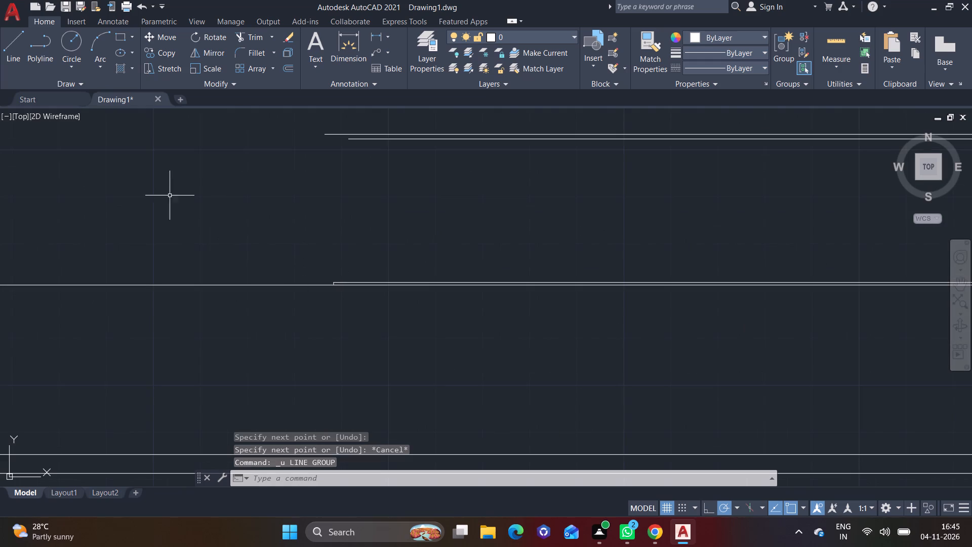
left_click(16, 54)
middle_click_drag(327, 316, 451, 292)
scroll(438, 253, "up", 1)
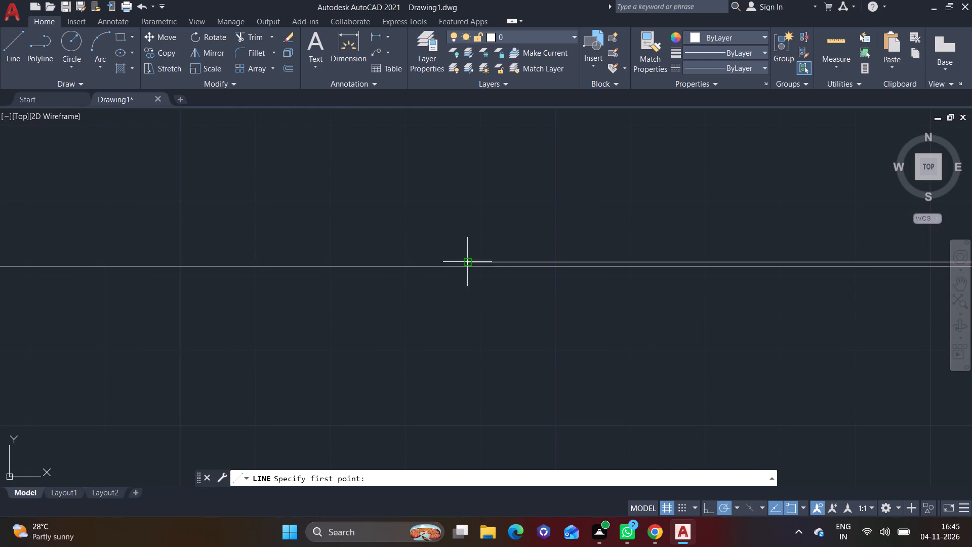
left_click(465, 261)
scroll(261, 250, "down", 2)
middle_click_drag(134, 257, 634, 272)
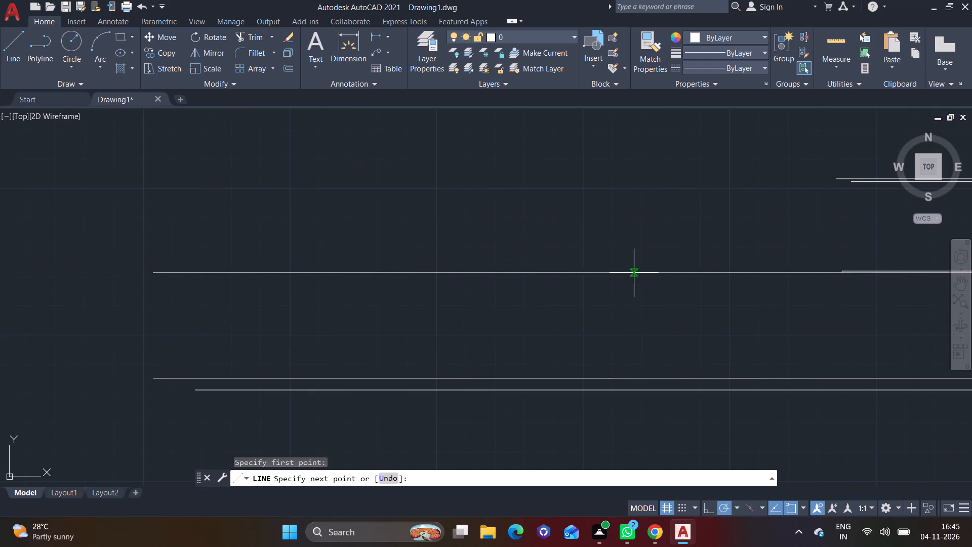
left_click(62, 271)
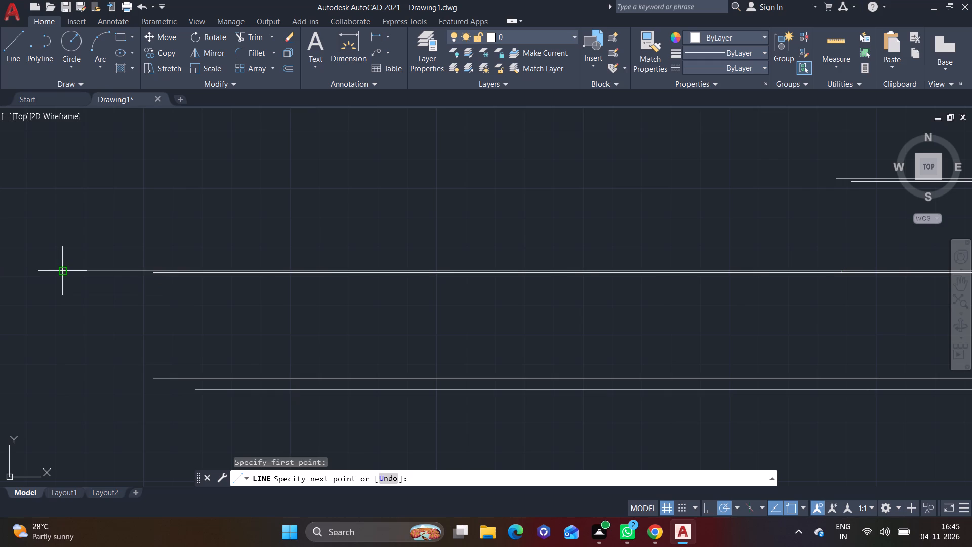
right_click(62, 271)
left_click(95, 278)
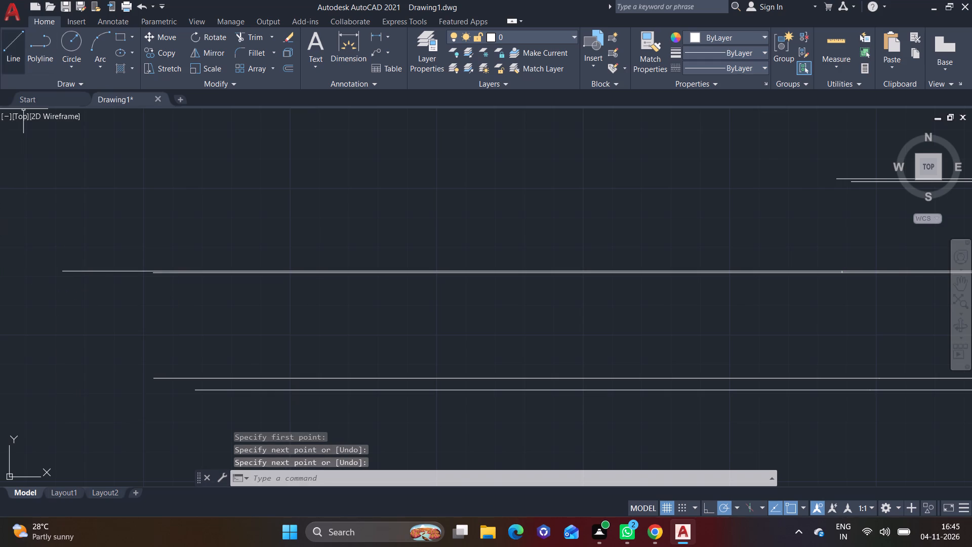
Extend the lower line of the second pair above the parapet cap horizontally leftward, slightly past the parapet cap's left end.
left_click(14, 64)
scroll(736, 331, "down", 1)
middle_click_drag(717, 333, 557, 381)
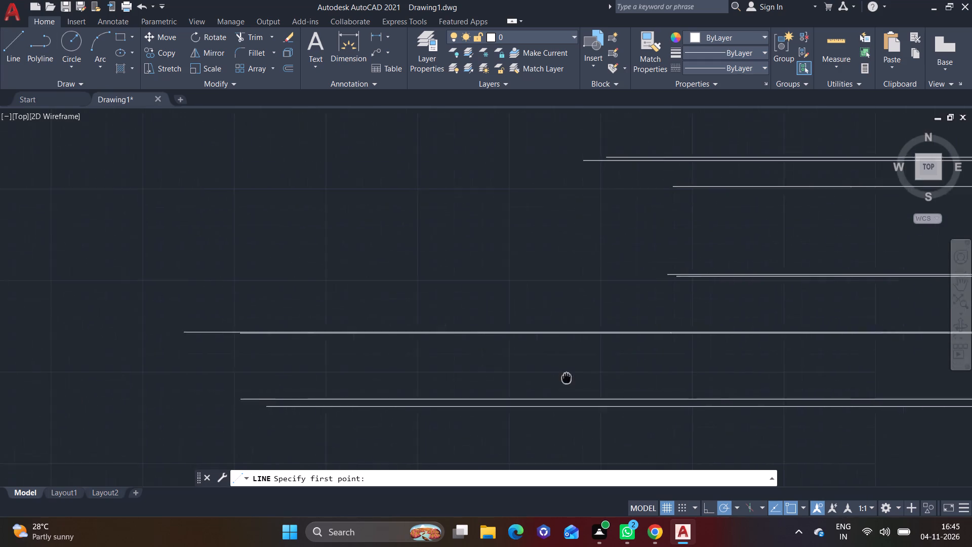
middle_click_drag(557, 381, 415, 413)
scroll(497, 320, "up", 2)
left_click(515, 315)
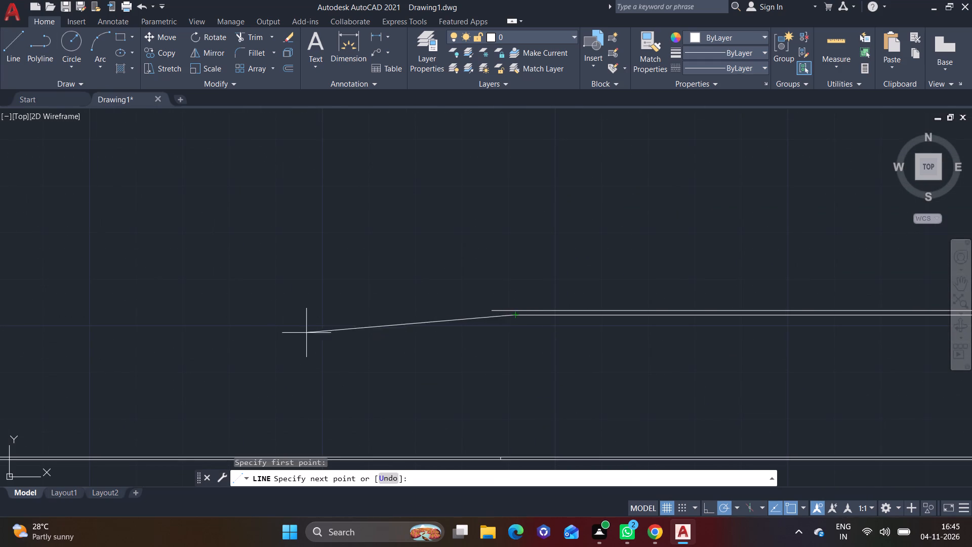
scroll(242, 333, "down", 2)
middle_click_drag(156, 324, 388, 315)
scroll(388, 315, "down", 1)
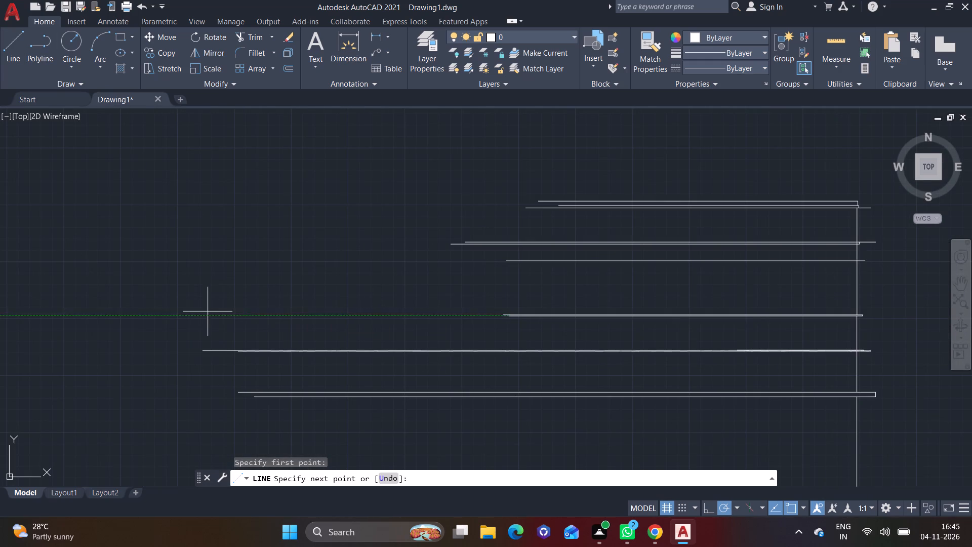
middle_click_drag(263, 341, 253, 251)
left_click(221, 228)
right_click(220, 228)
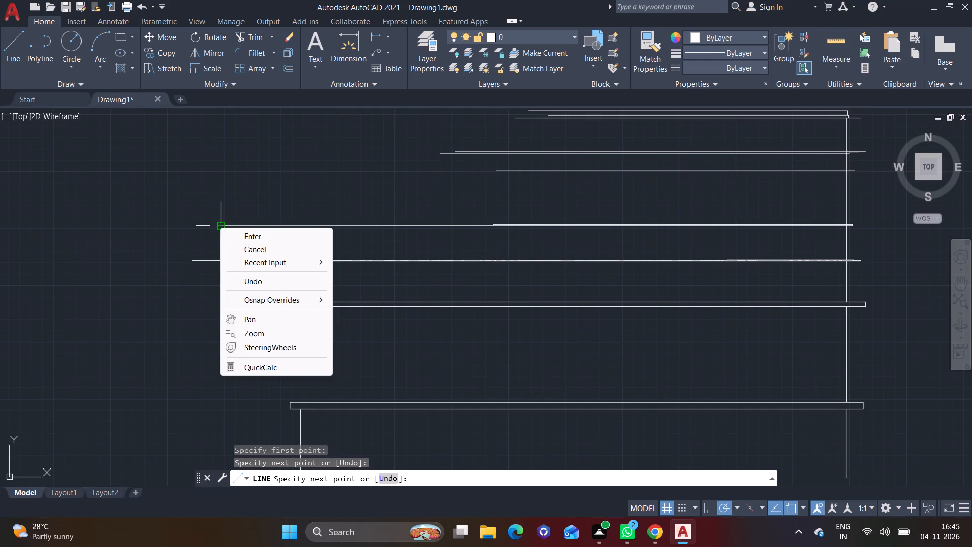
left_click(239, 235)
Extend the upper line of the second pair above the parapet cap about 22'-8" horizontally leftward.
left_click(12, 58)
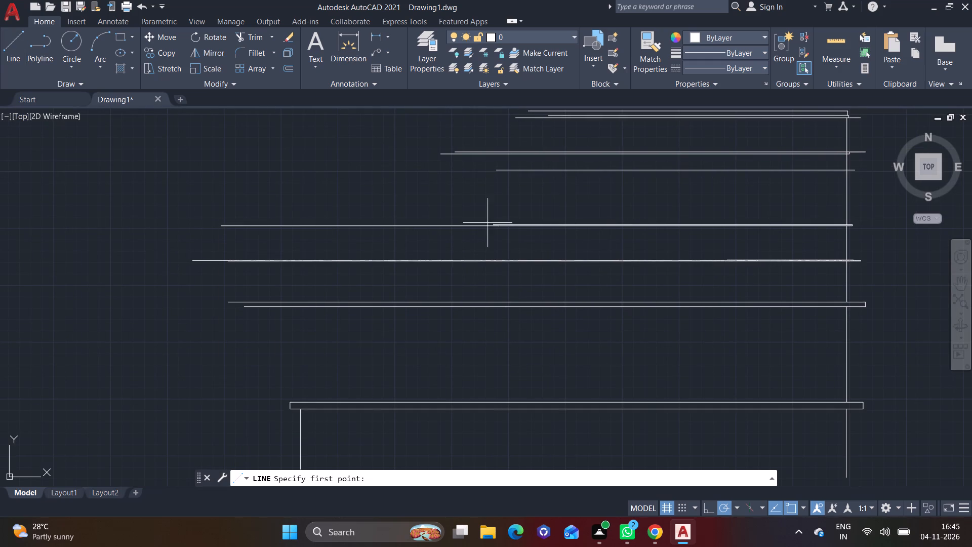
scroll(473, 217, "up", 2)
scroll(521, 222, "up", 1)
left_click(493, 239)
scroll(245, 218, "down", 1)
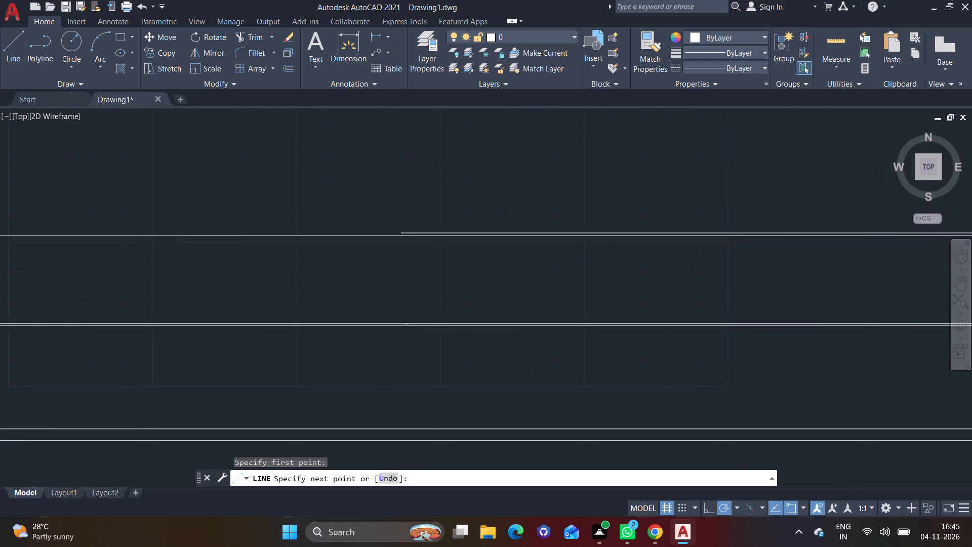
scroll(245, 218, "down", 1)
middle_click_drag(182, 218, 395, 252)
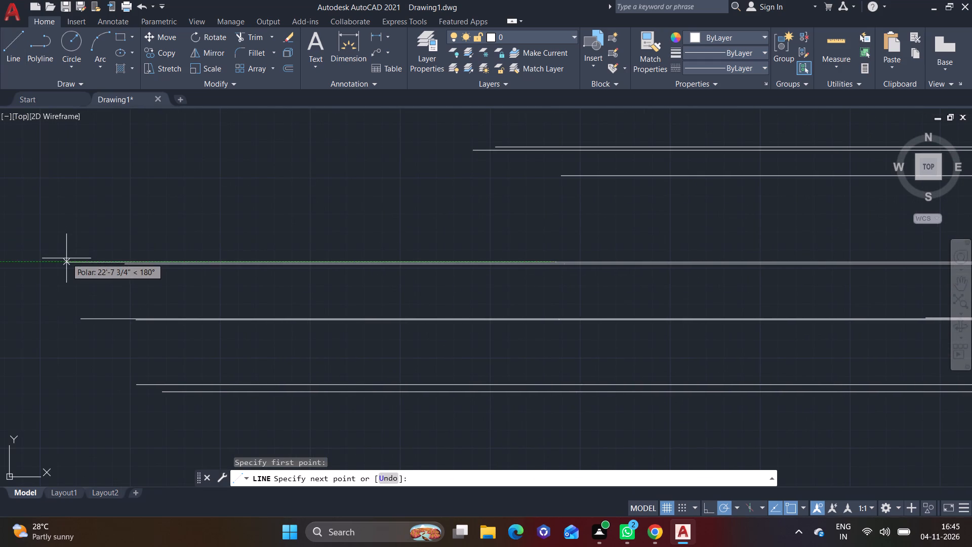
left_click(66, 258)
right_click(66, 258)
left_click(98, 270)
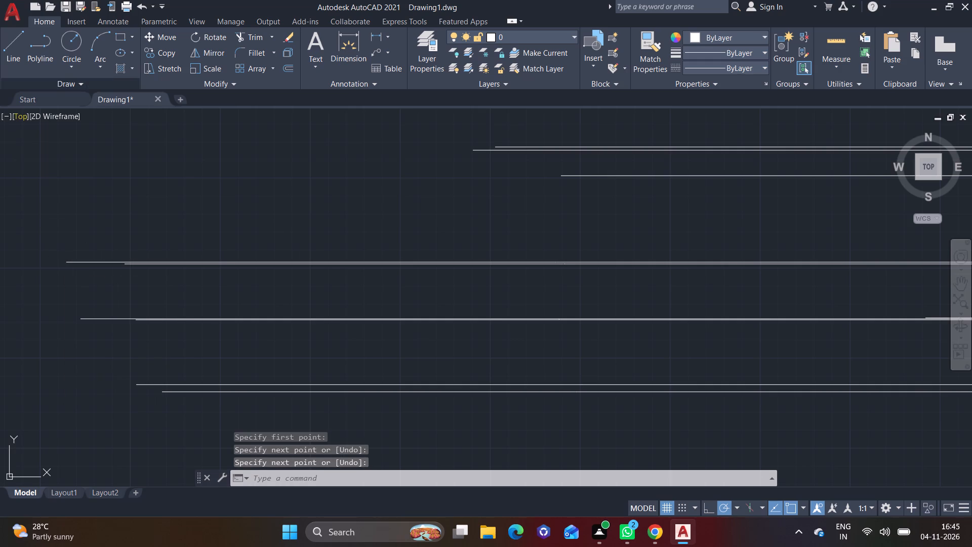
Extend the single line above the second pair about 22'-8" horizontally leftward.
left_click(14, 43)
middle_click_drag(544, 235, 529, 336)
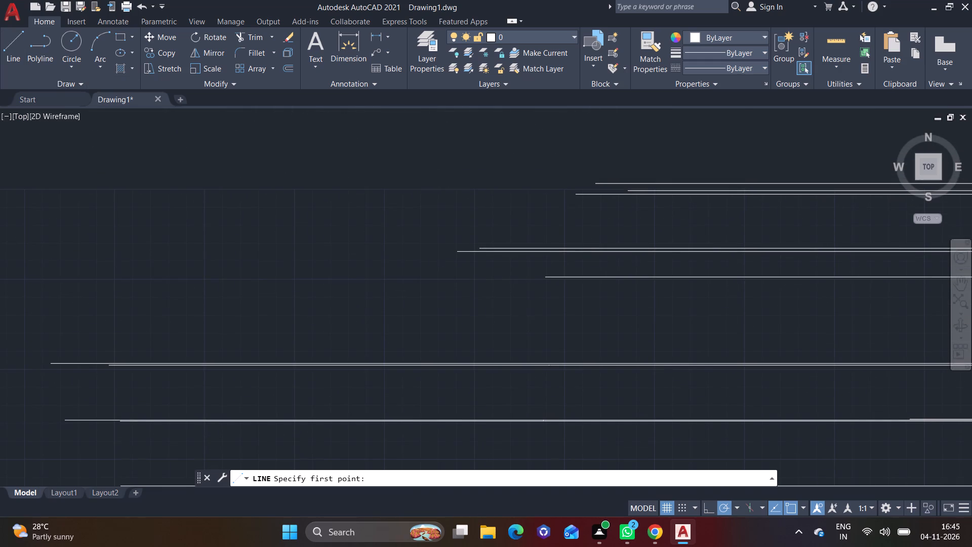
left_click(547, 277)
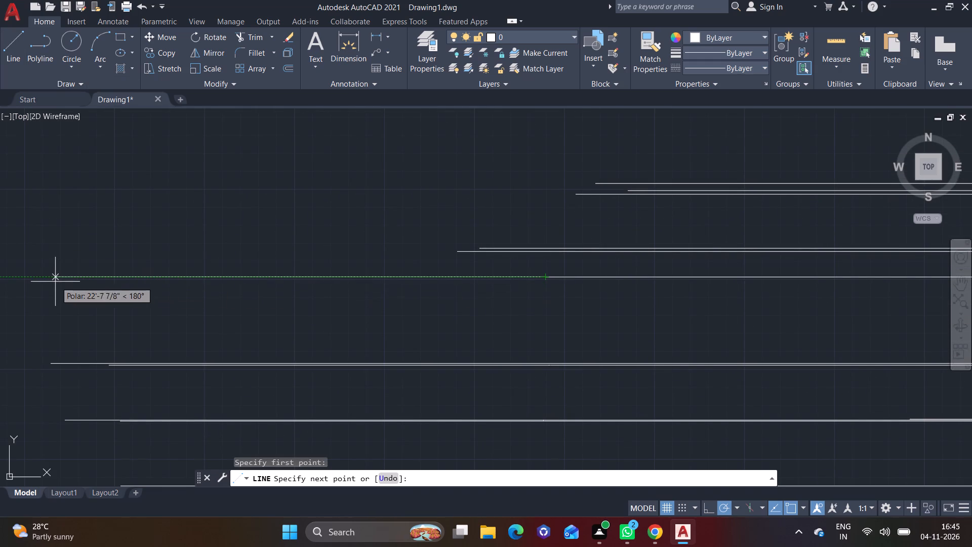
left_click(54, 282)
right_click(54, 282)
left_click(109, 289)
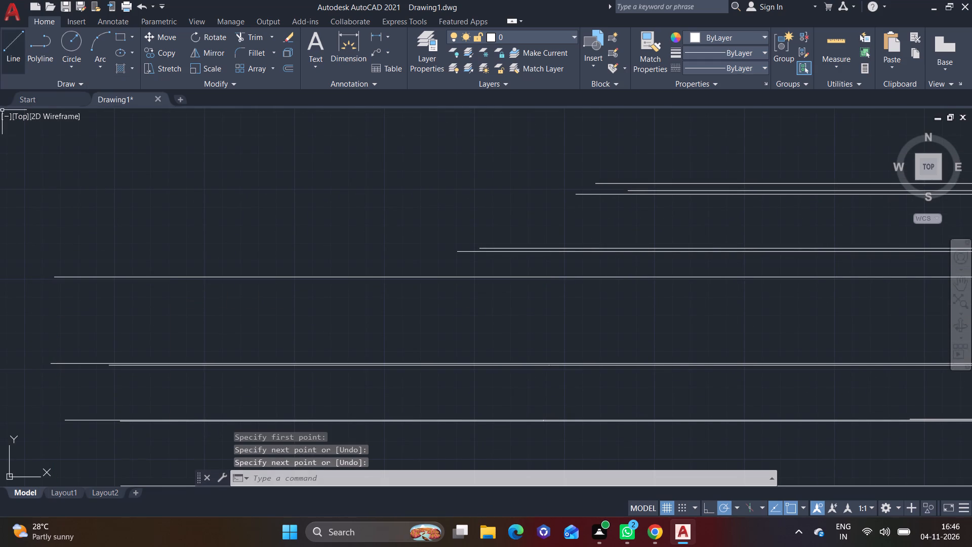
Extend the lower line of the pair just above the single line horizontally leftward, slightly past the single line's left end.
left_click(19, 59)
middle_click_drag(425, 224, 565, 254)
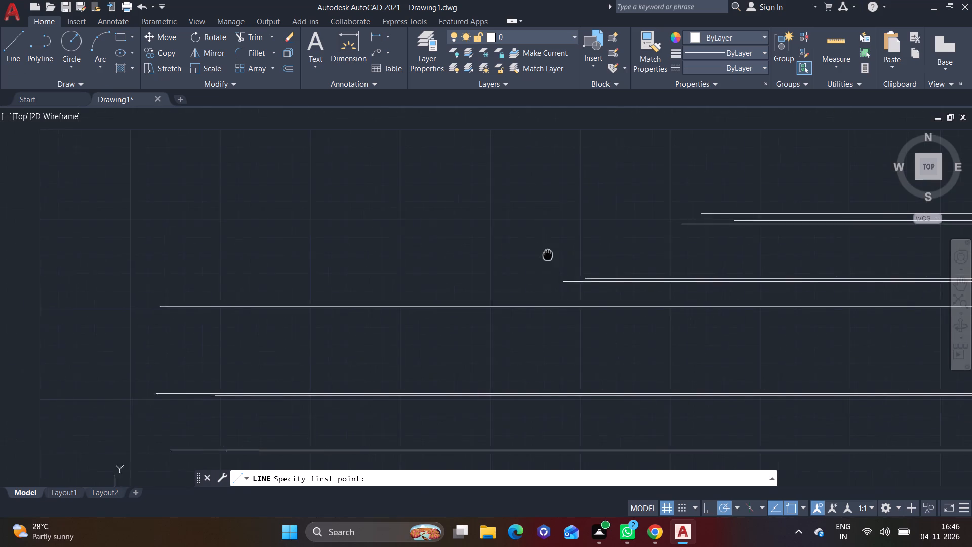
middle_click_drag(565, 254, 565, 254)
left_click(596, 283)
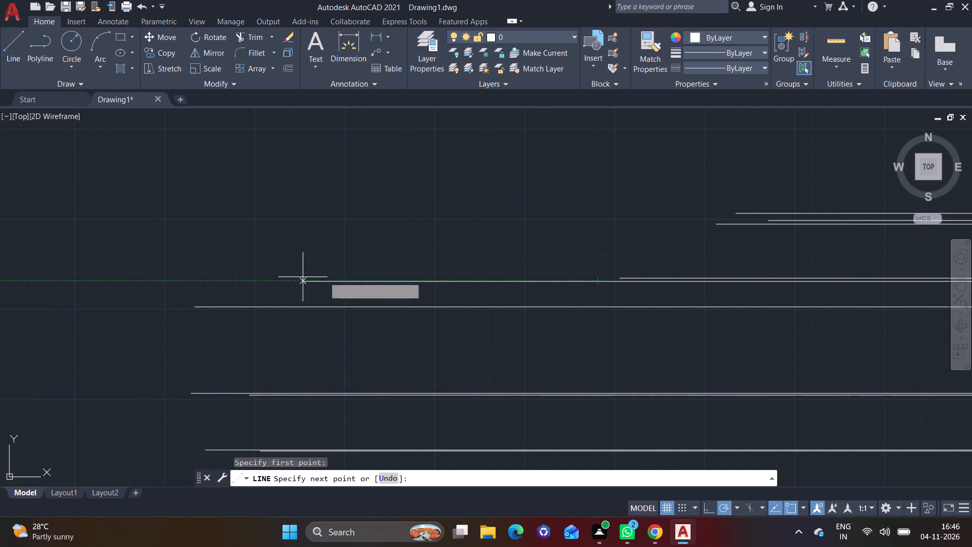
left_click(179, 283)
right_click(179, 283)
left_click(202, 287)
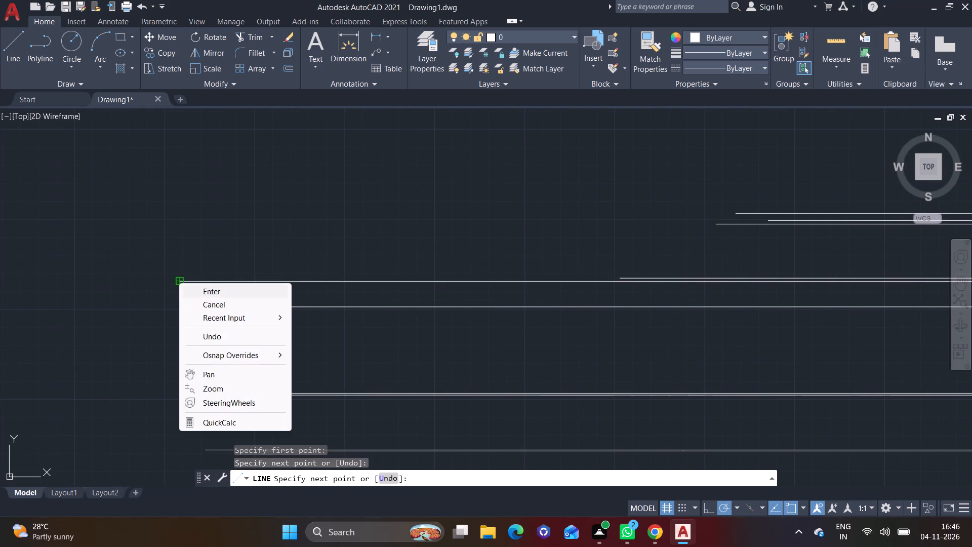
Extend the upper line of the pair just above the single line horizontally leftward, slightly past the lower line's left end.
left_click(16, 55)
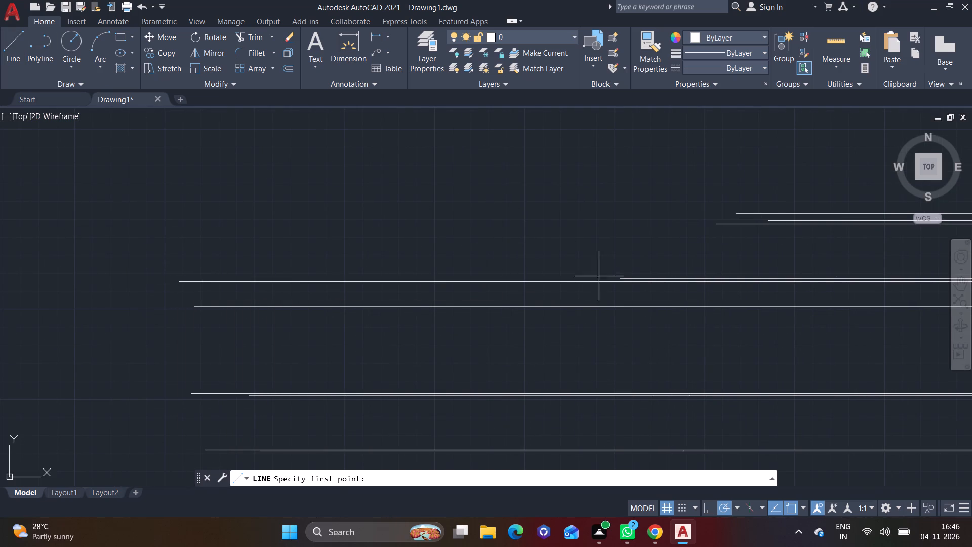
left_click(625, 280)
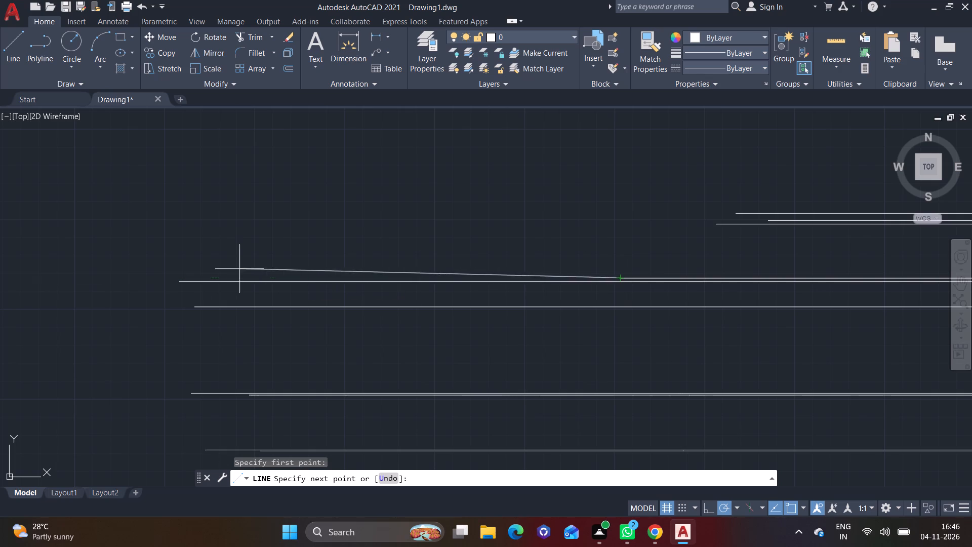
left_click(172, 275)
right_click(172, 275)
left_click(194, 282)
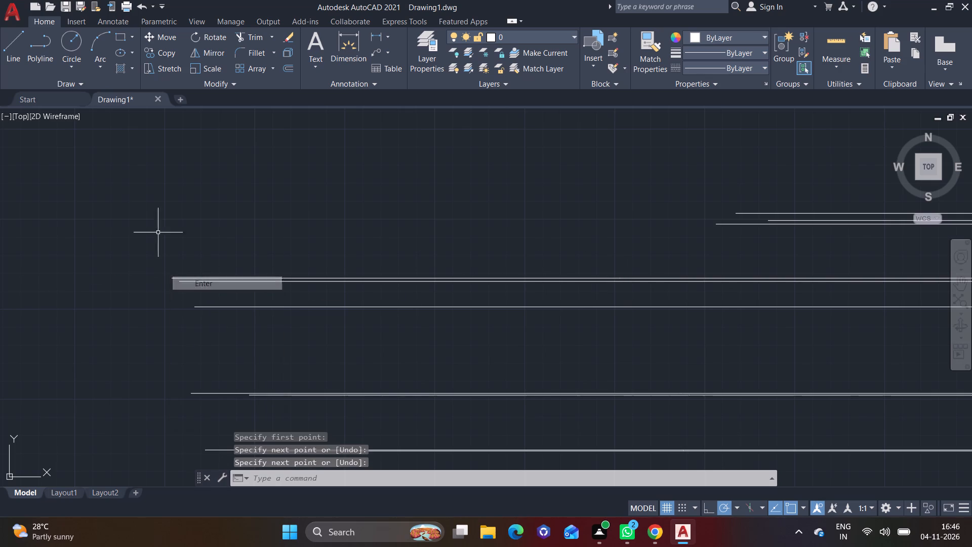
Extend the lowest line of the topmost group horizontally leftward, nearly as far as the pair of lines below it.
left_click(12, 65)
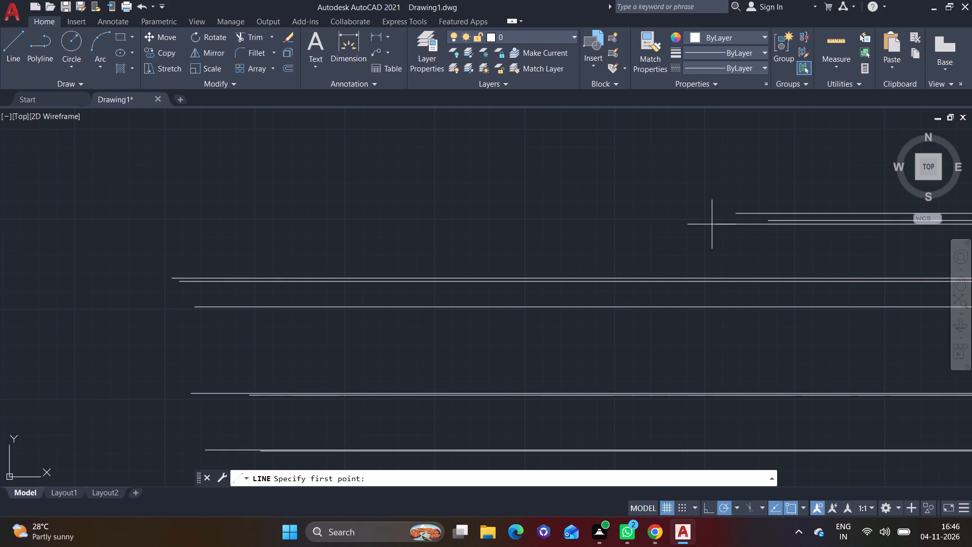
left_click(712, 224)
left_click(184, 226)
right_click(184, 226)
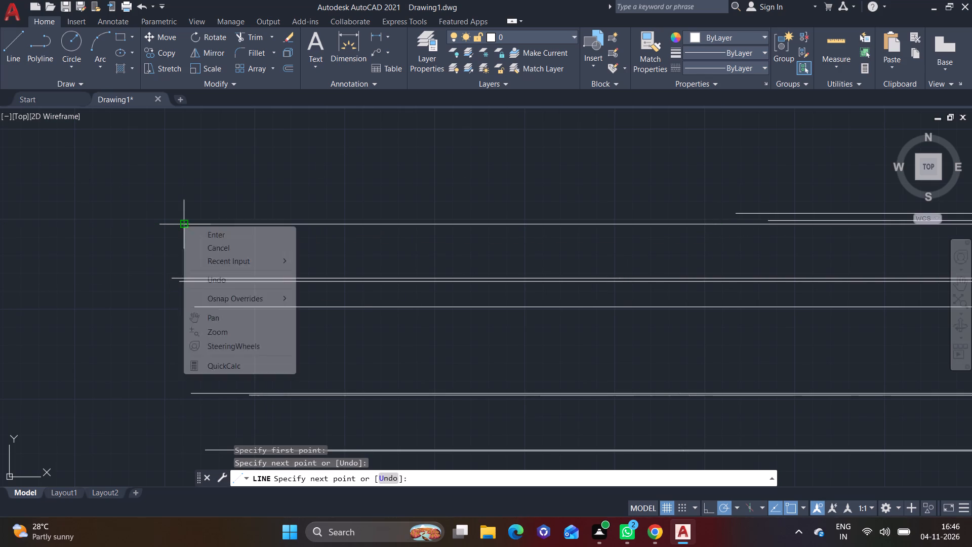
left_click(200, 231)
Extend the middle line of the topmost group horizontally leftward, slightly past the lowest line's left end.
left_click(16, 64)
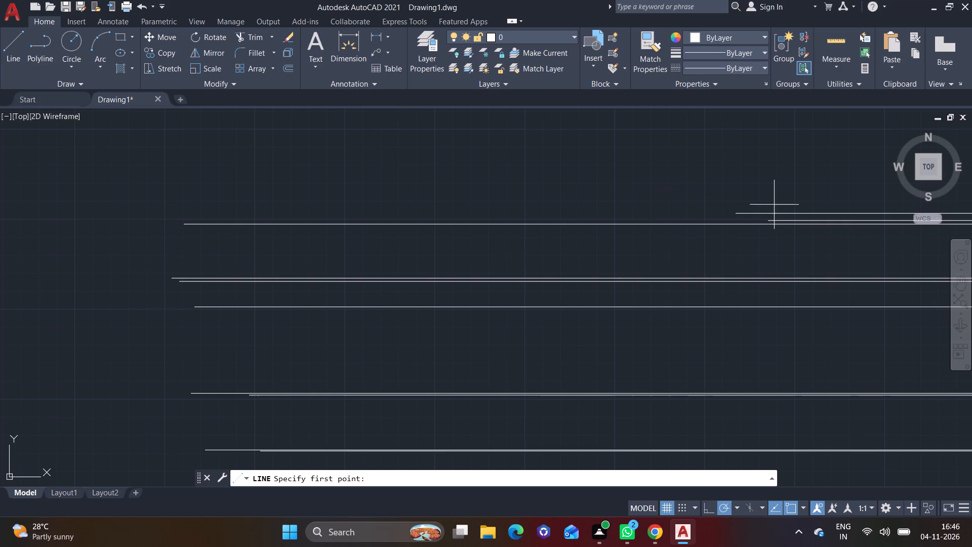
left_click(767, 219)
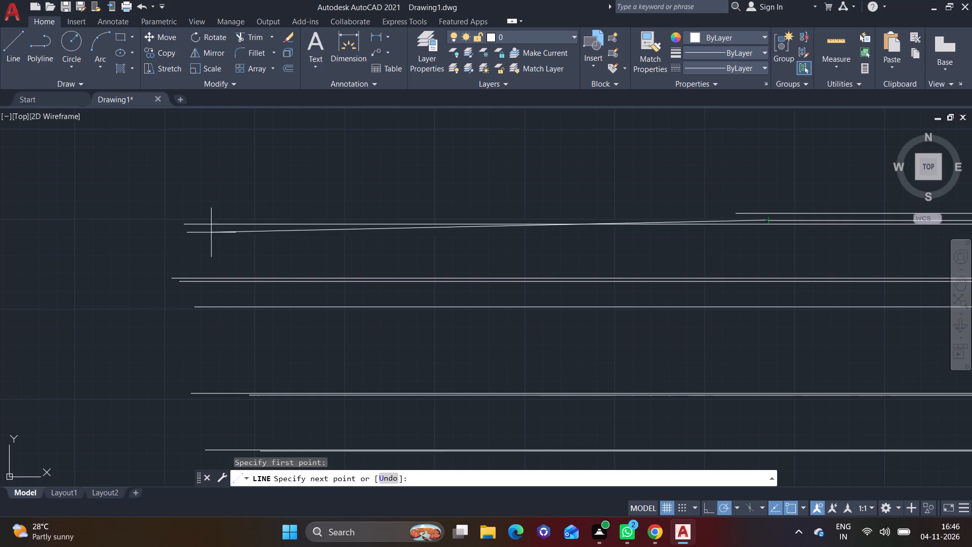
left_click(167, 222)
right_click(167, 222)
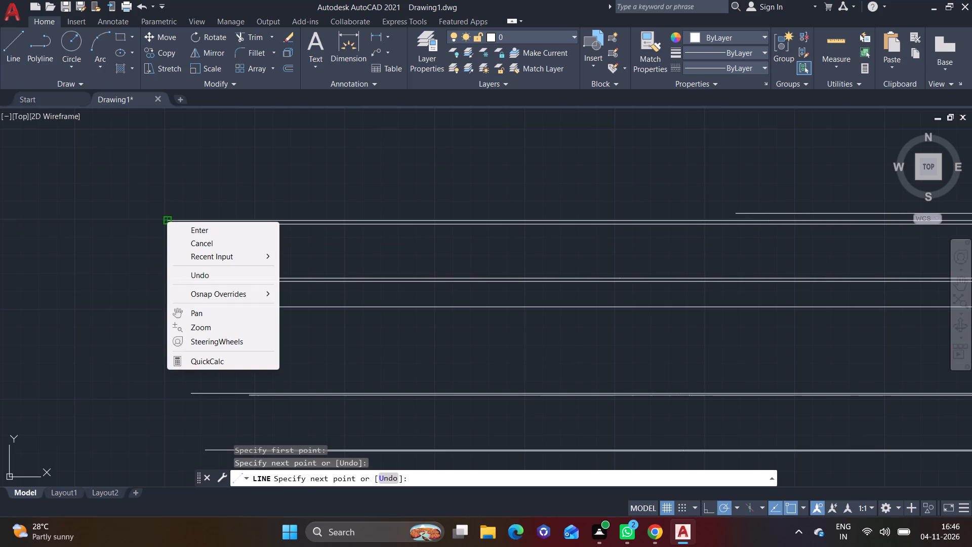
left_click(184, 231)
Extend the uppermost line of the elevation horizontally leftward, past the left ends of all the lines below.
left_click(15, 39)
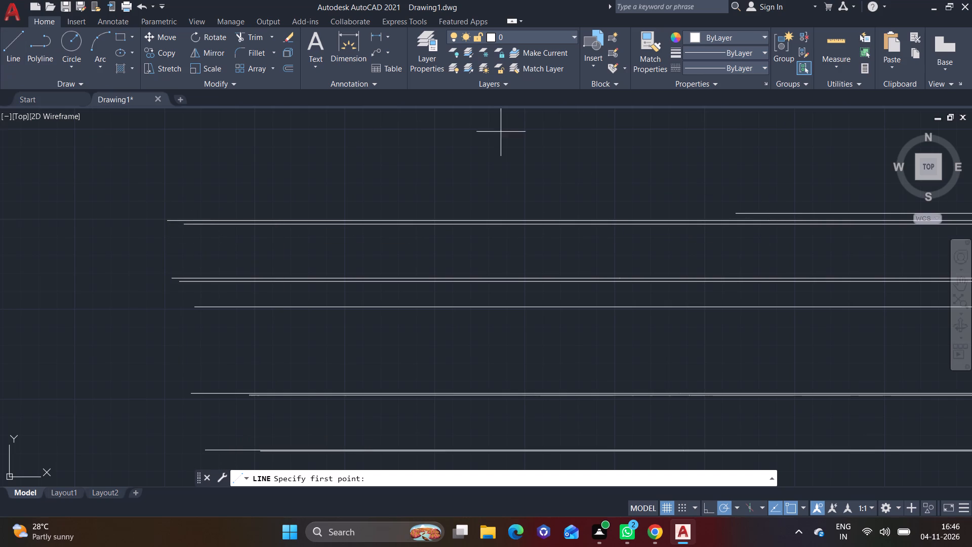
left_click(736, 214)
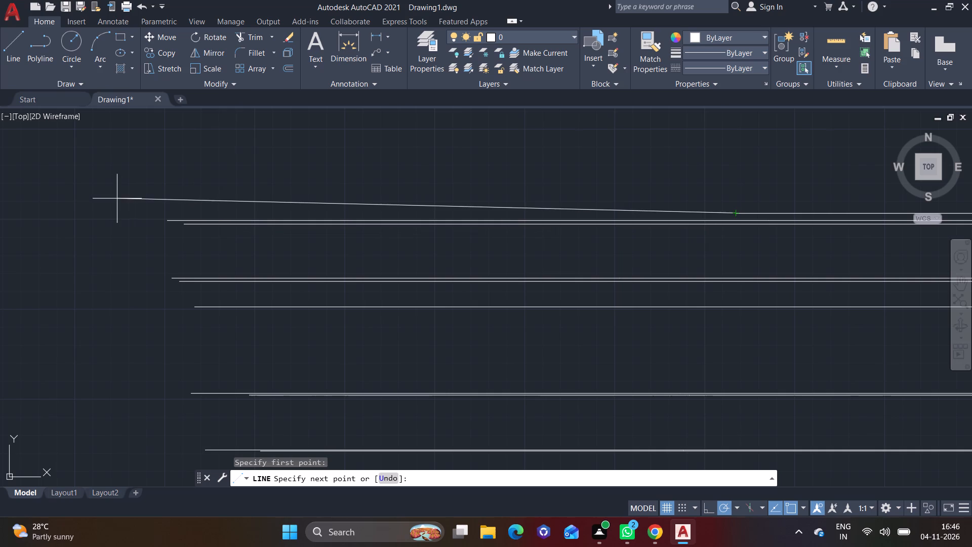
left_click(117, 207)
right_click(117, 207)
left_click(166, 213)
Draw a vertical line up from the slab's top edge, aligned with the left wall line, past the uppermost horizontal line.
scroll(359, 351, "down", 1)
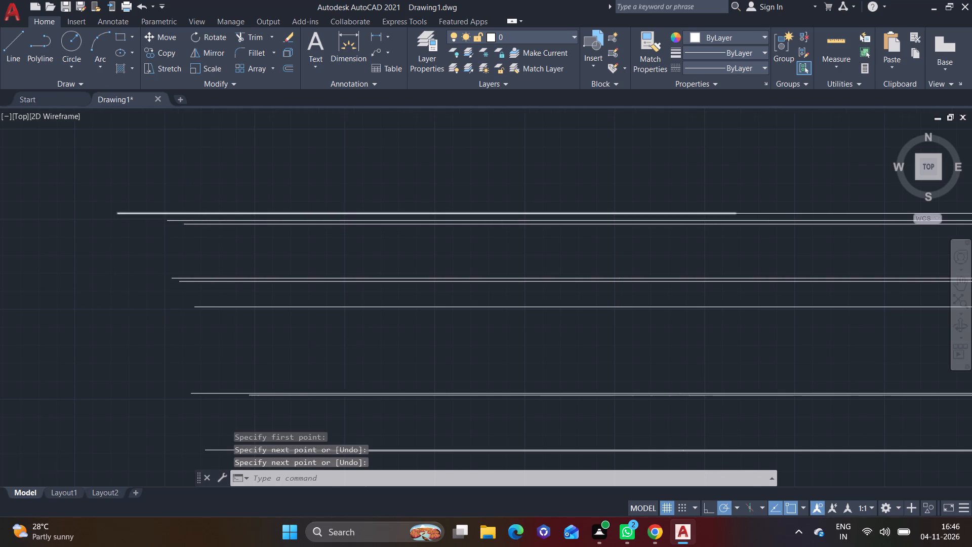
scroll(359, 351, "down", 1)
middle_click_drag(494, 367, 496, 223)
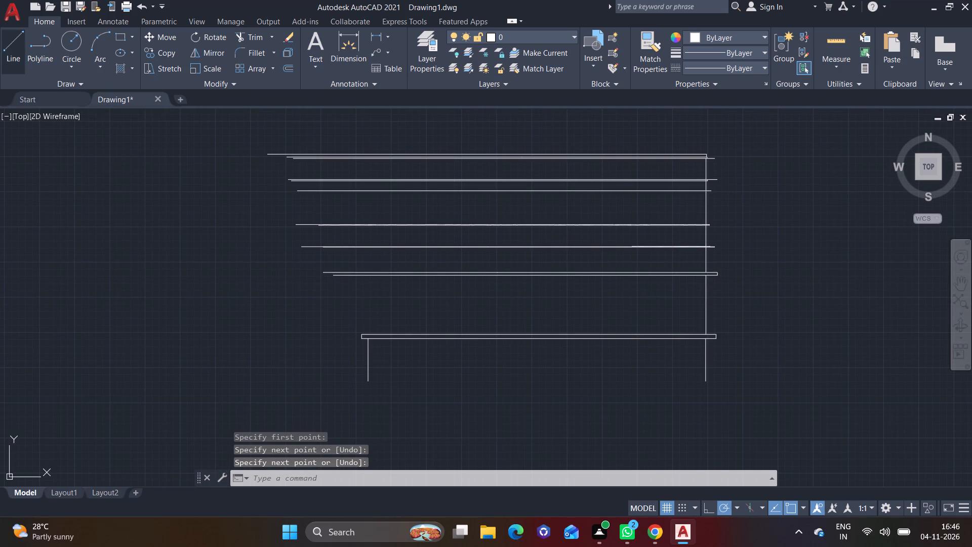
left_click(8, 62)
middle_click_drag(192, 217, 116, 319)
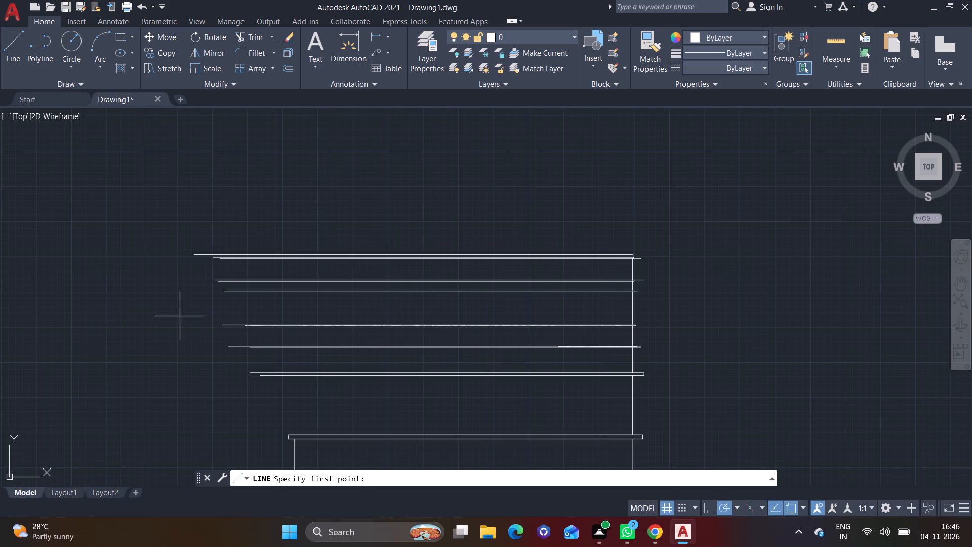
scroll(299, 402, "up", 2)
middle_click_drag(297, 417, 276, 271)
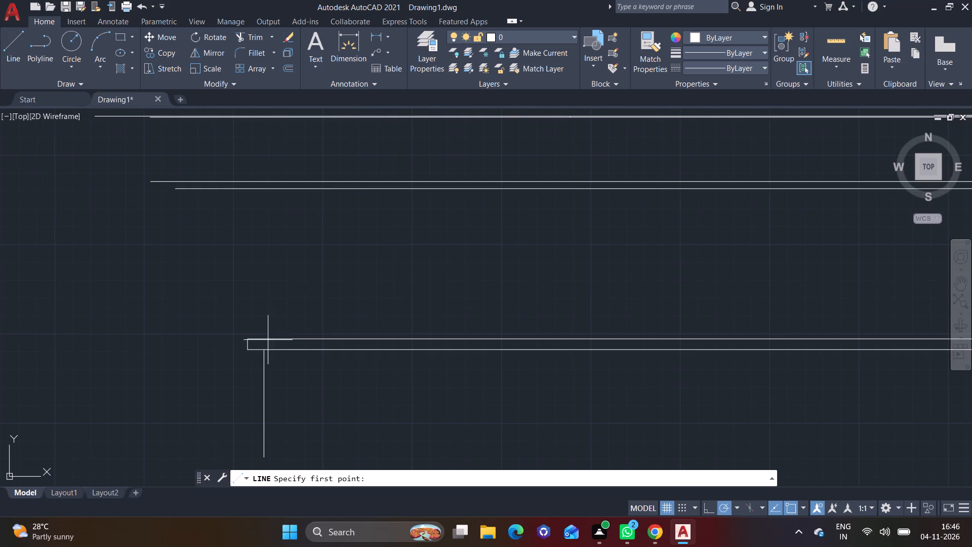
left_click(263, 338)
scroll(269, 300, "down", 2)
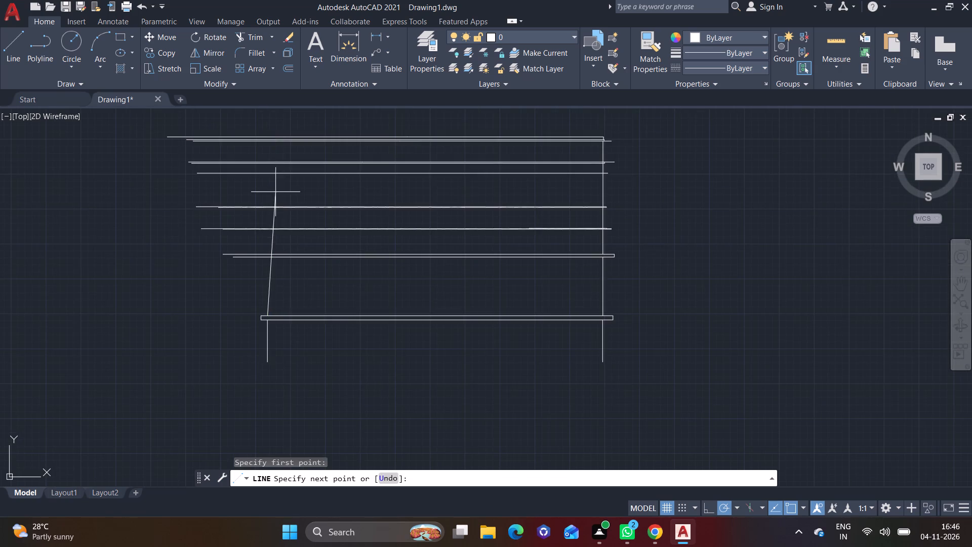
middle_click_drag(275, 192, 256, 287)
left_click(245, 196)
right_click(245, 196)
left_click(264, 200)
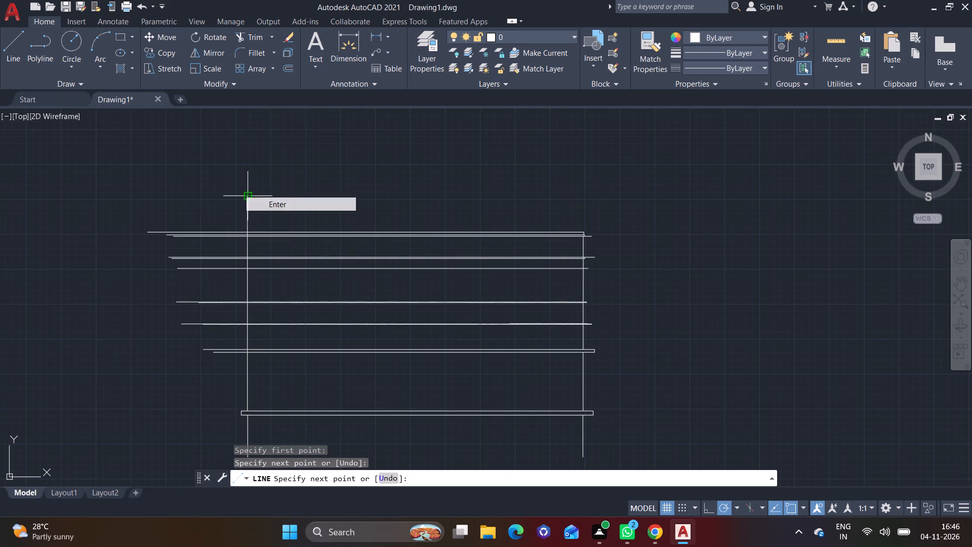
Trim the horizontal lines' overhangs left of the new vertical line, and the vertical's stub above the uppermost line.
left_click(271, 38)
left_click(274, 55)
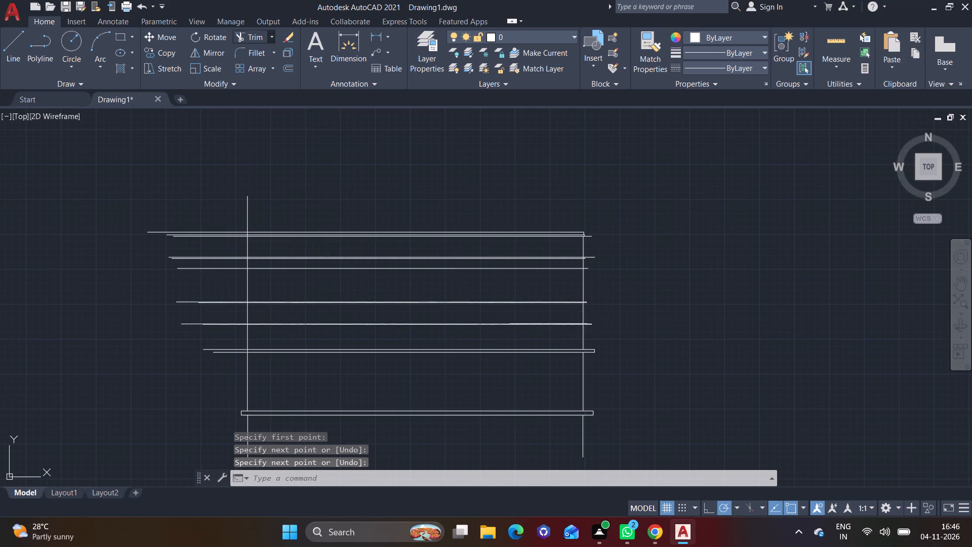
left_click(201, 209)
left_click(216, 374)
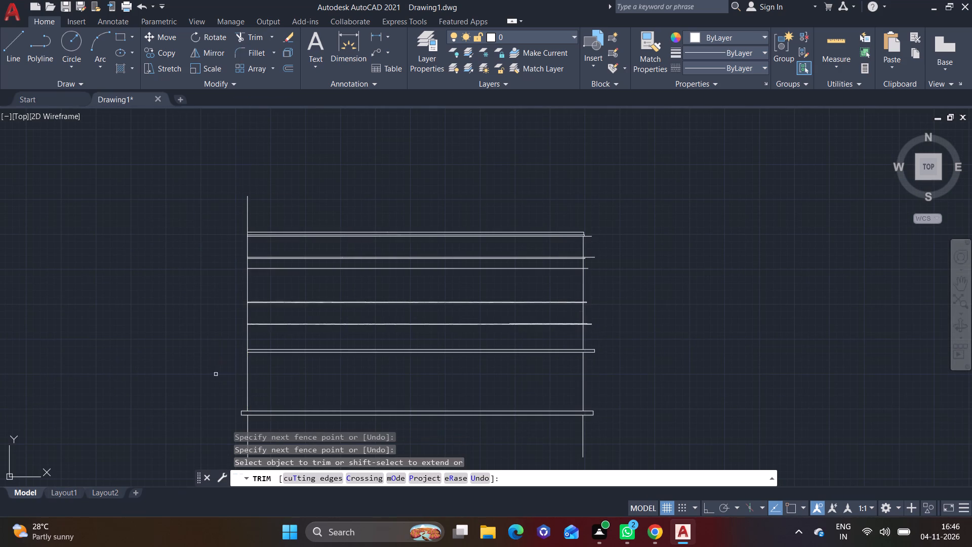
left_click(239, 210)
left_click(292, 211)
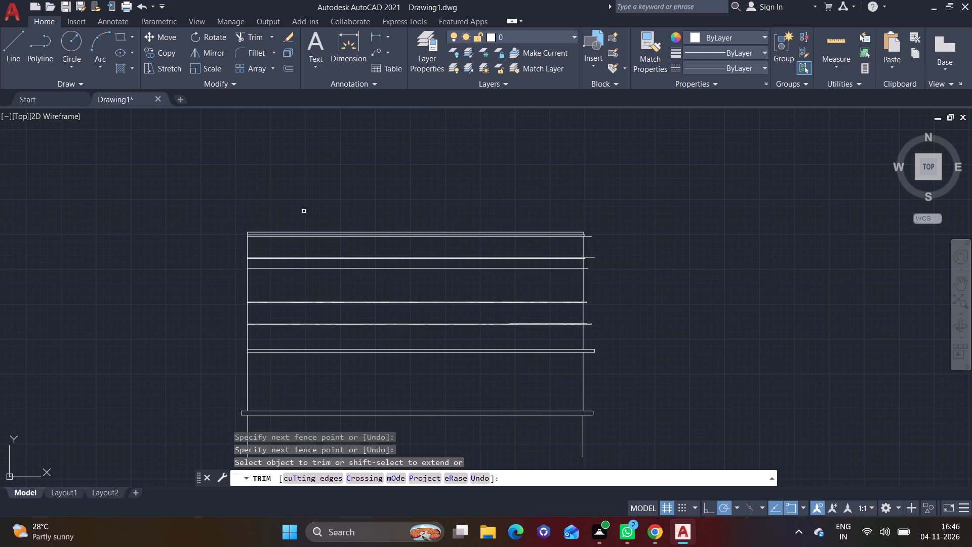
Draw a 26'6" horizontal line along the top edge, starting from the elevation's top left corner.
scroll(633, 364, "up", 1)
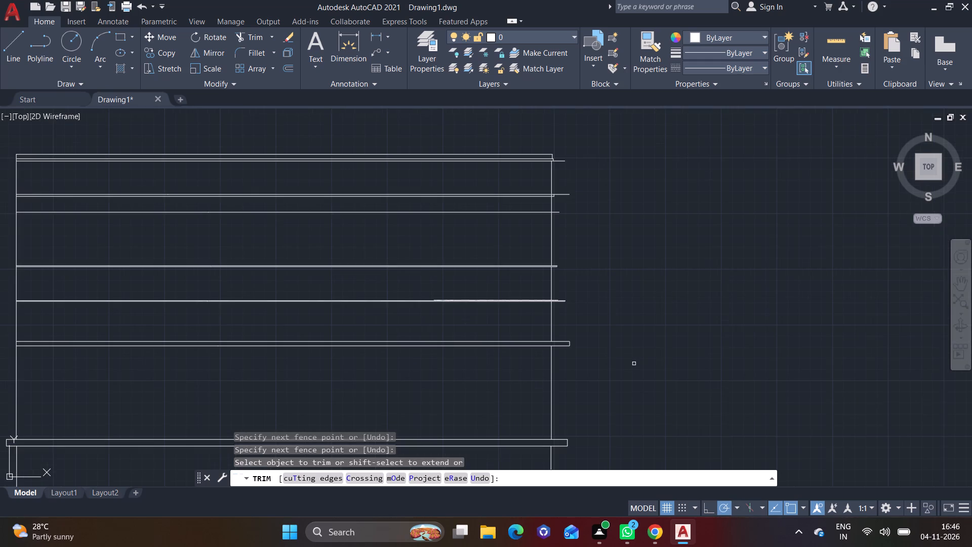
middle_click_drag(614, 347, 626, 394)
scroll(626, 381, "down", 1)
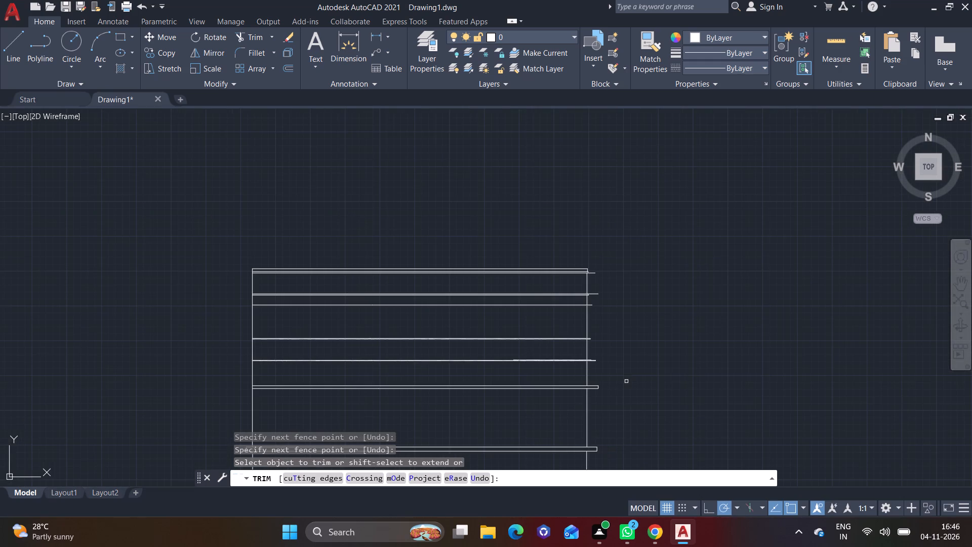
scroll(626, 381, "down", 1)
middle_click_drag(627, 381, 678, 329)
left_click(19, 53)
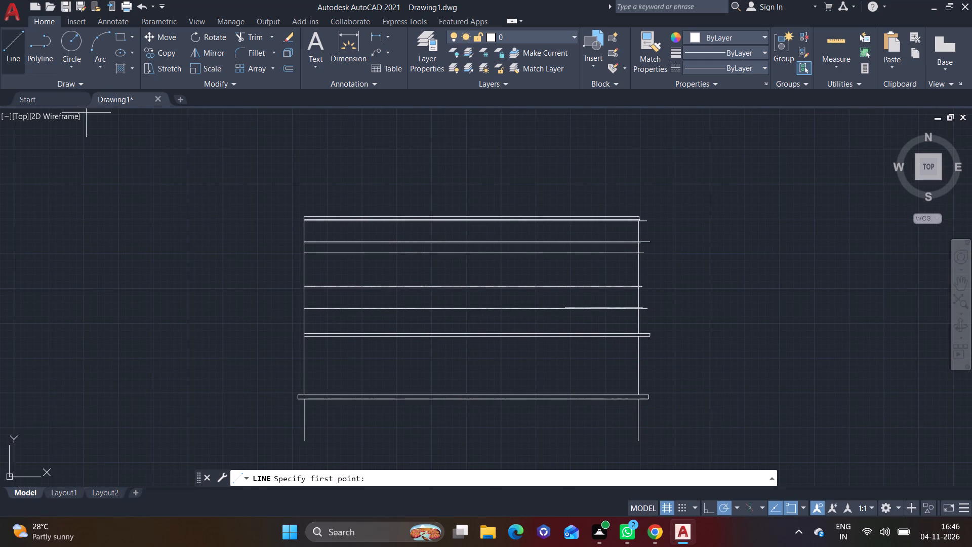
middle_click_drag(146, 265, 66, 312)
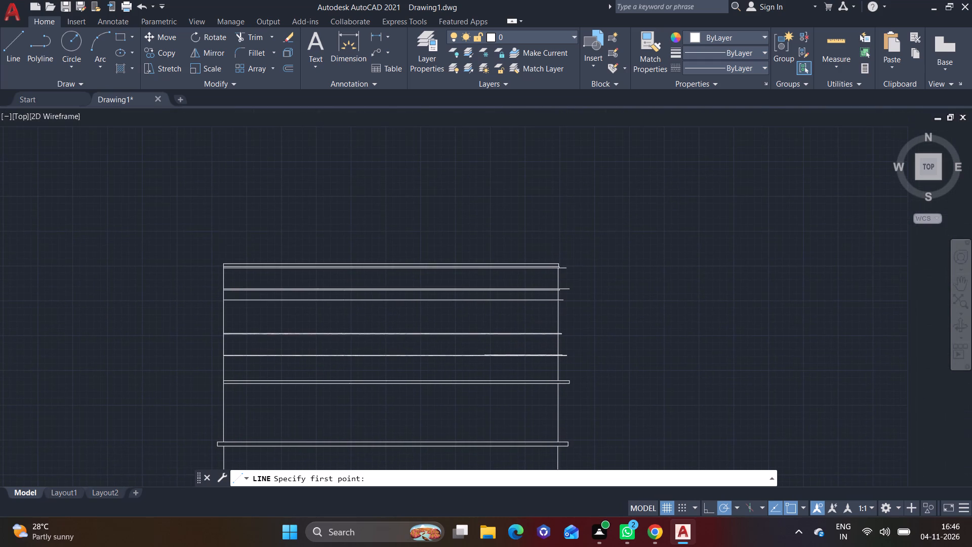
middle_click_drag(46, 305, 30, 306)
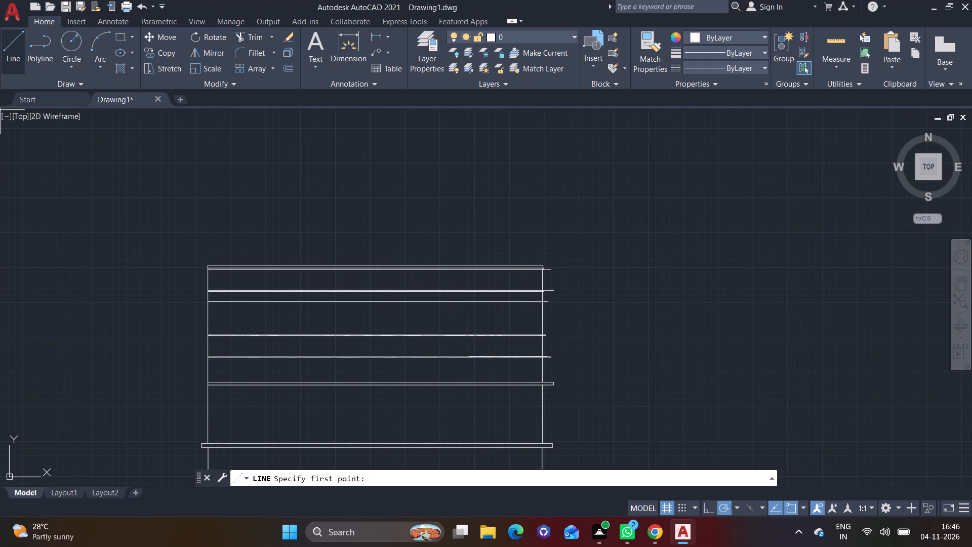
left_click(11, 46)
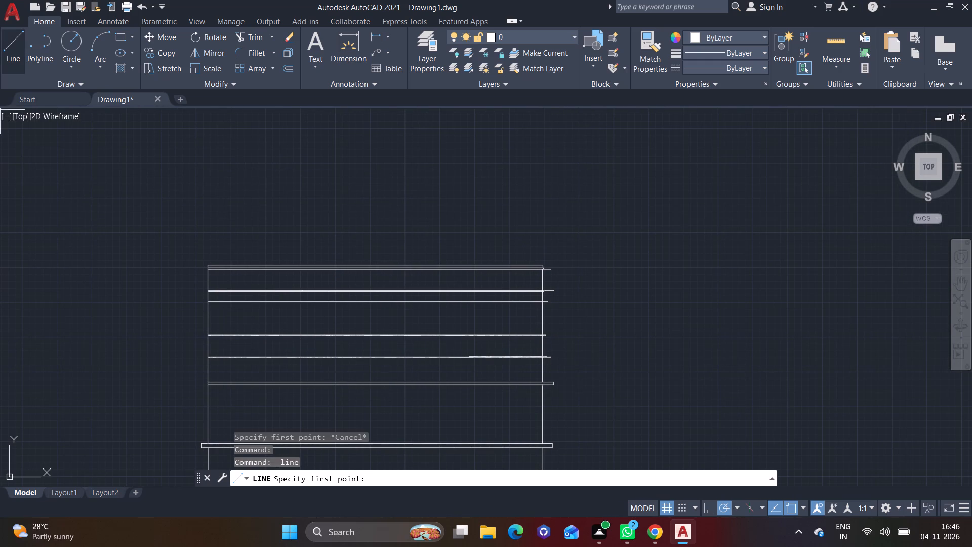
left_click(7, 48)
middle_click_drag(110, 192, 72, 193)
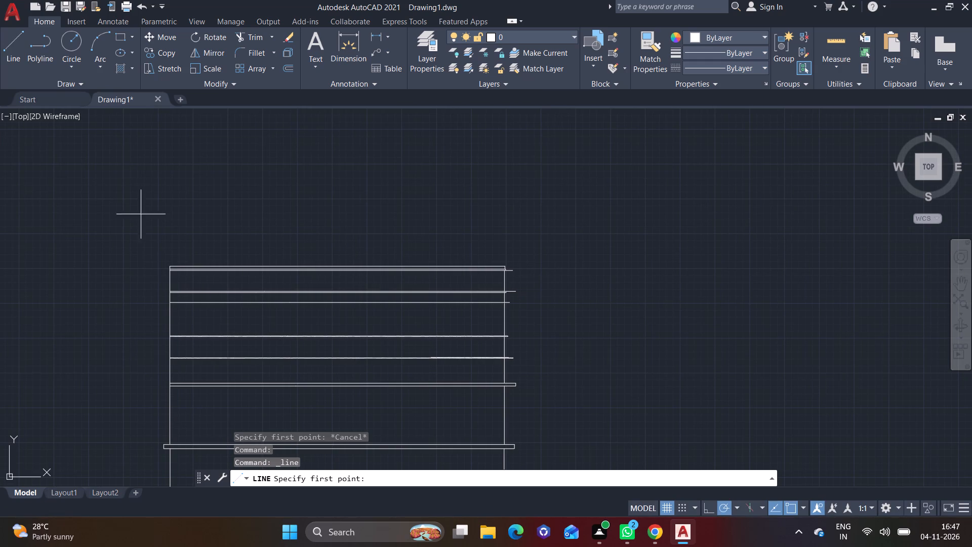
left_click(170, 264)
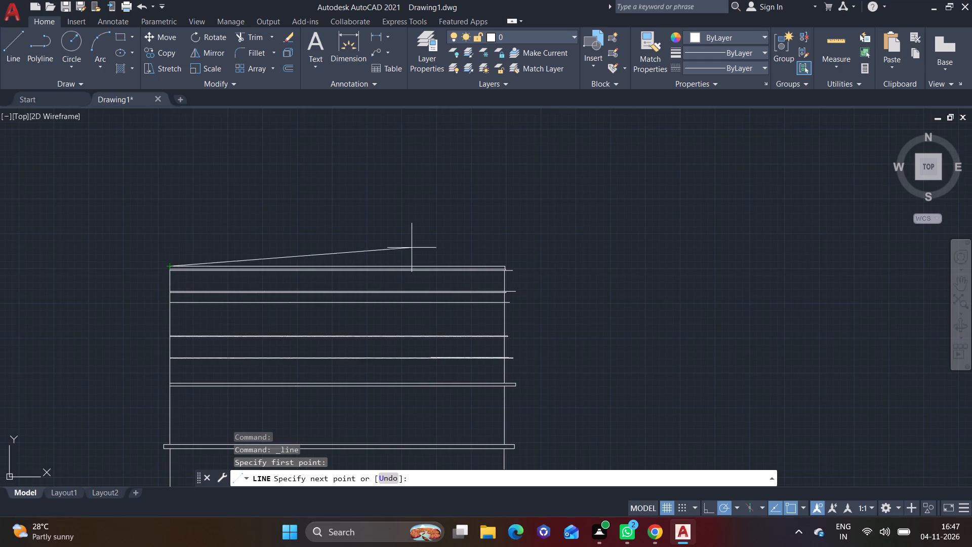
type("26'6\"")
key("Return")
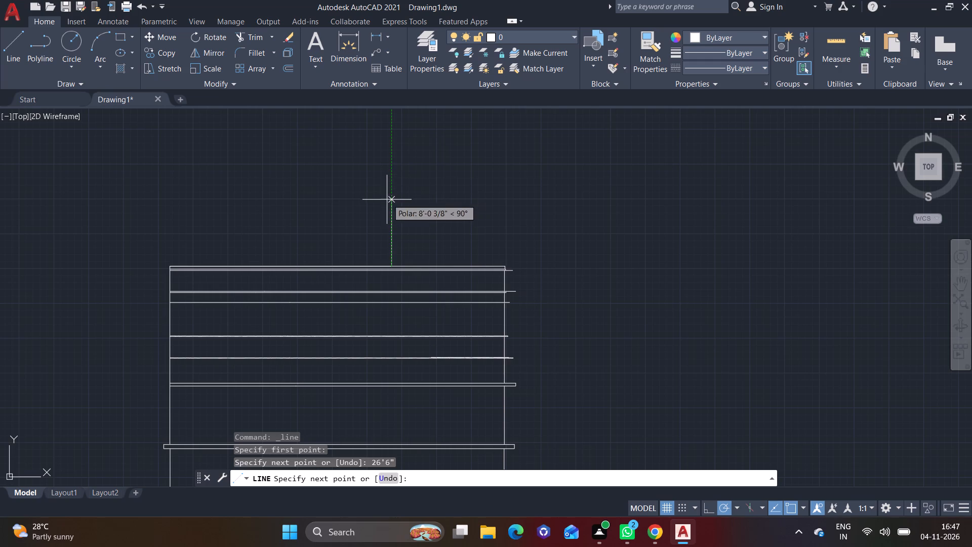
Continue the line vertically down about 25'-5" from the 26'6" point, ending below the slab.
middle_click_drag(398, 411, 401, 311)
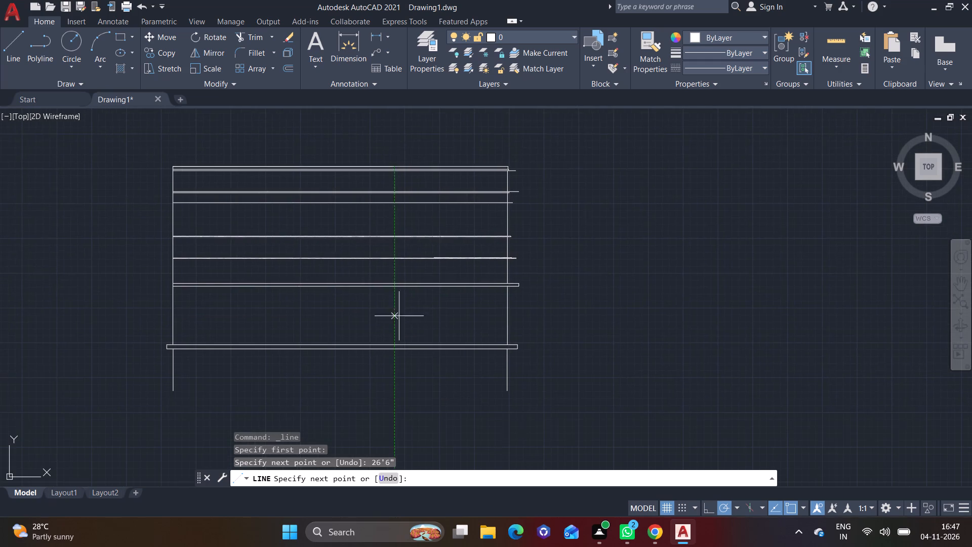
left_click(394, 379)
right_click(394, 379)
left_click(466, 229)
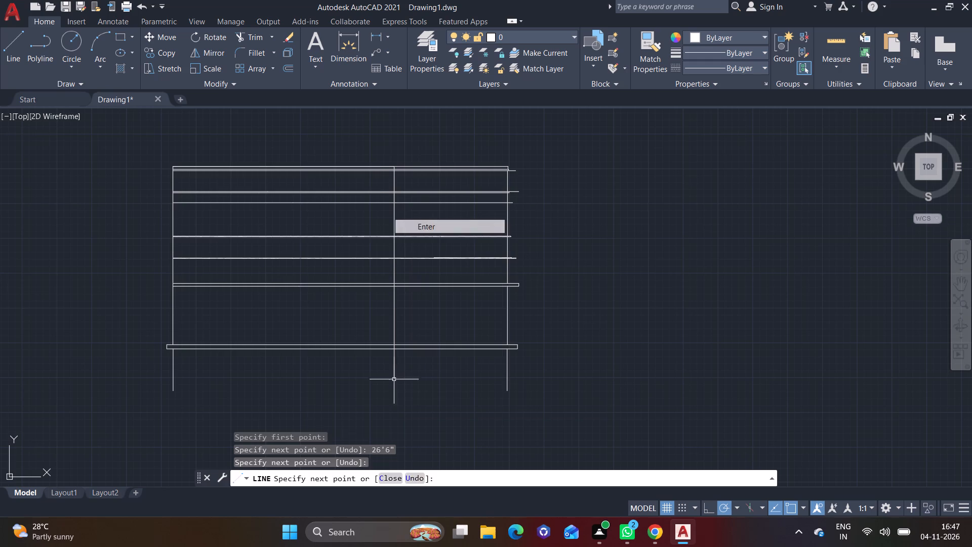
Trim off the part of the new interior vertical line that extends below the slab.
scroll(380, 187, "up", 2)
middle_click_drag(427, 236, 375, 171)
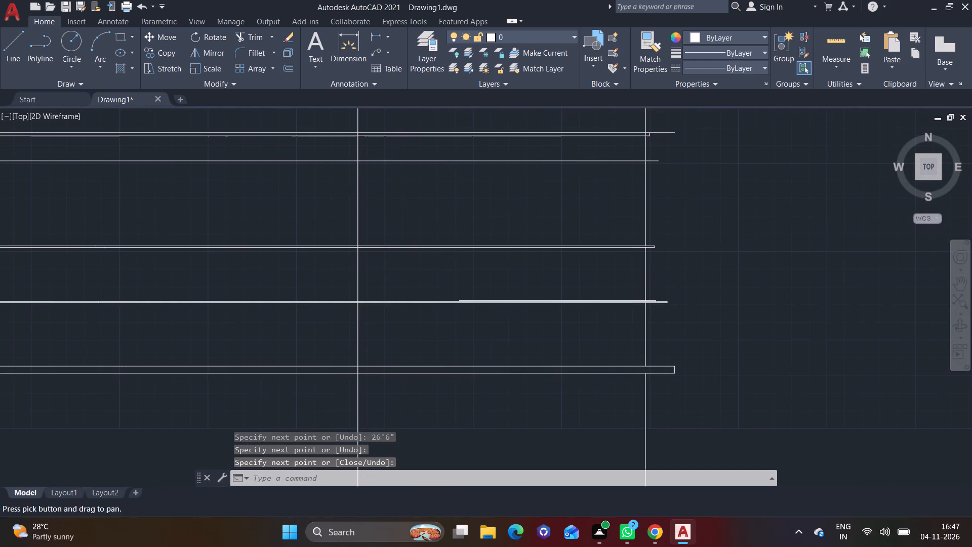
scroll(456, 217, "down", 1)
left_click(16, 49)
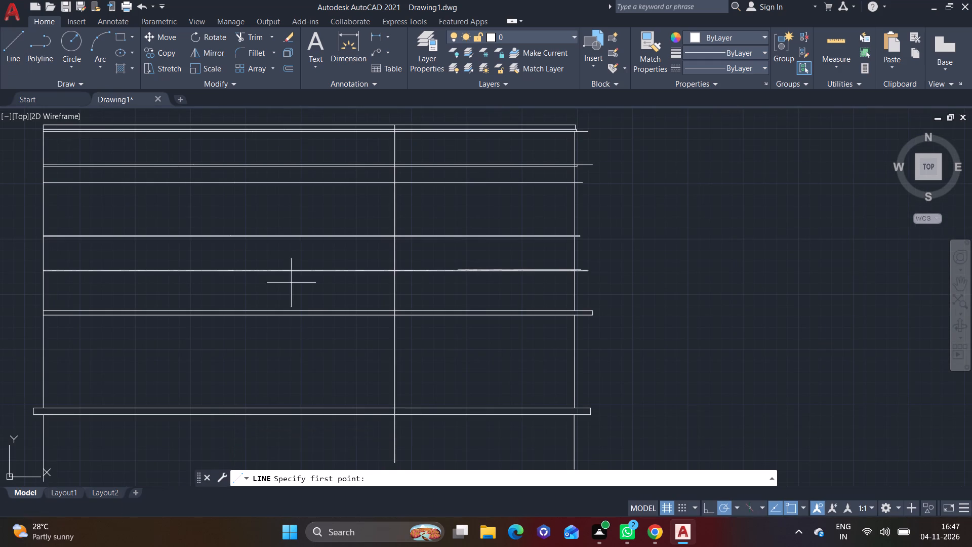
middle_click_drag(421, 325, 438, 262)
left_click(269, 37)
left_click(269, 53)
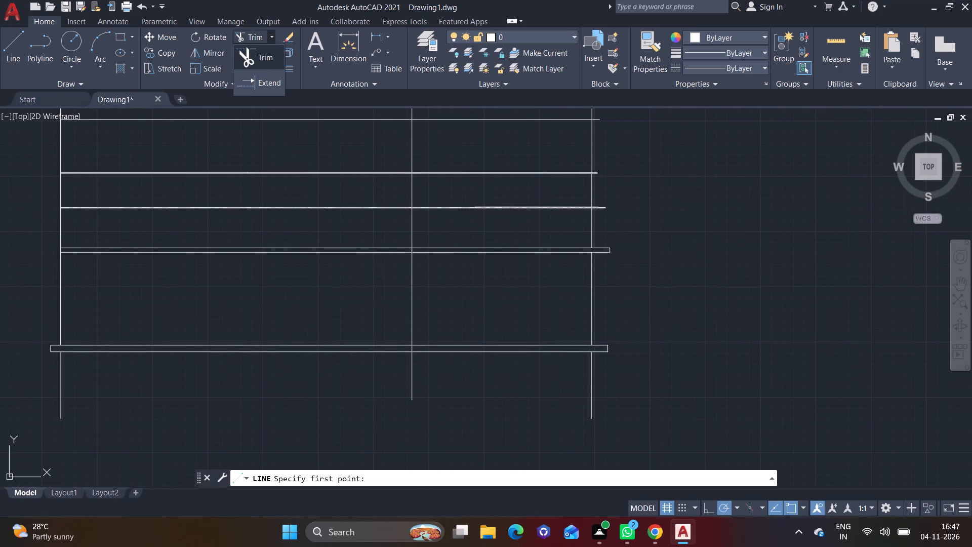
left_click(392, 378)
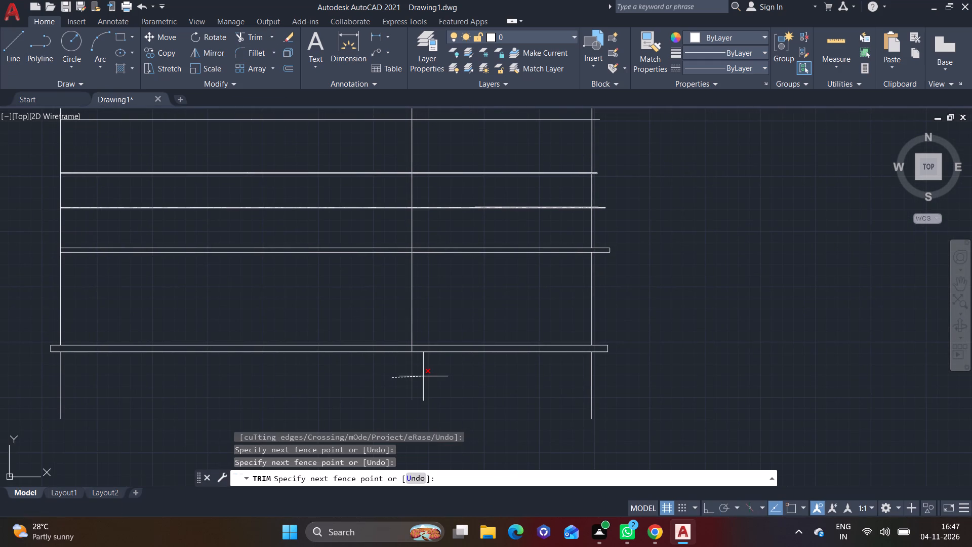
left_click(423, 376)
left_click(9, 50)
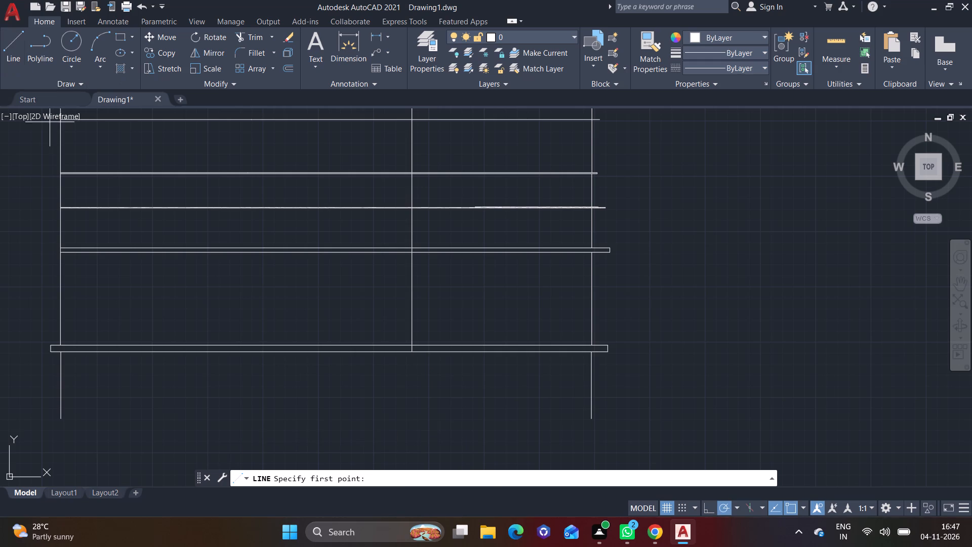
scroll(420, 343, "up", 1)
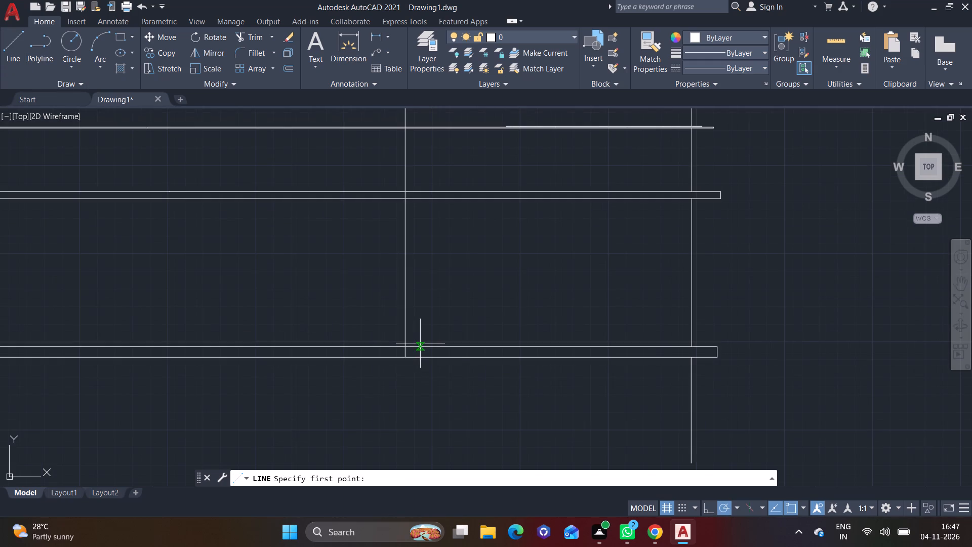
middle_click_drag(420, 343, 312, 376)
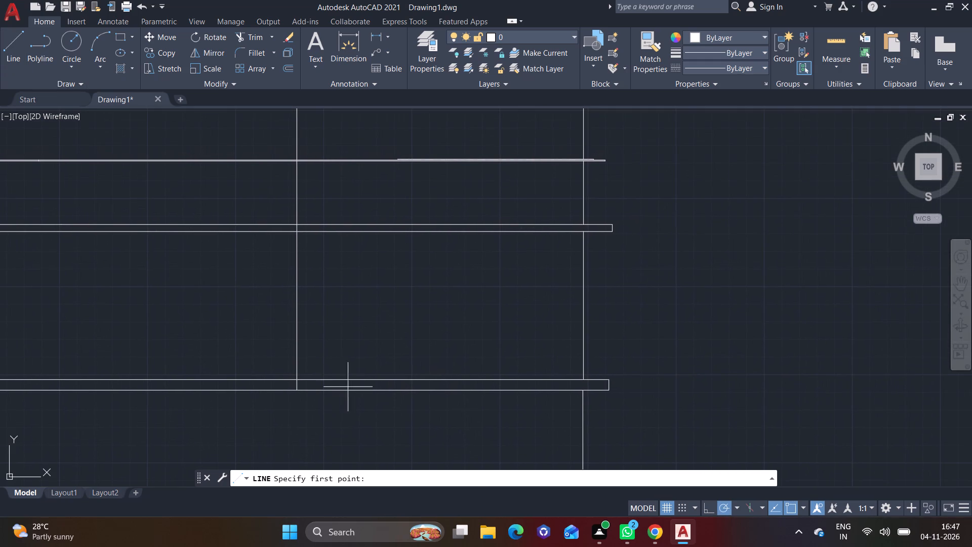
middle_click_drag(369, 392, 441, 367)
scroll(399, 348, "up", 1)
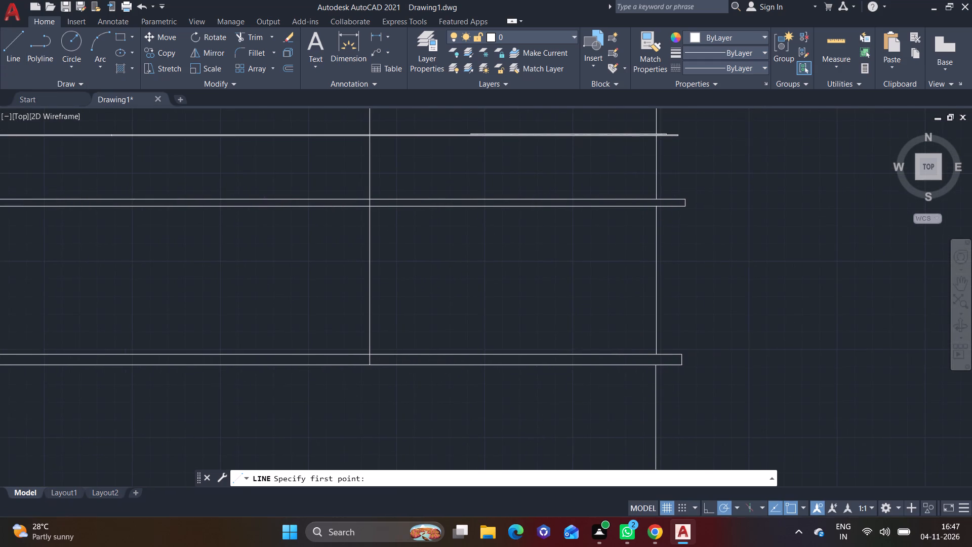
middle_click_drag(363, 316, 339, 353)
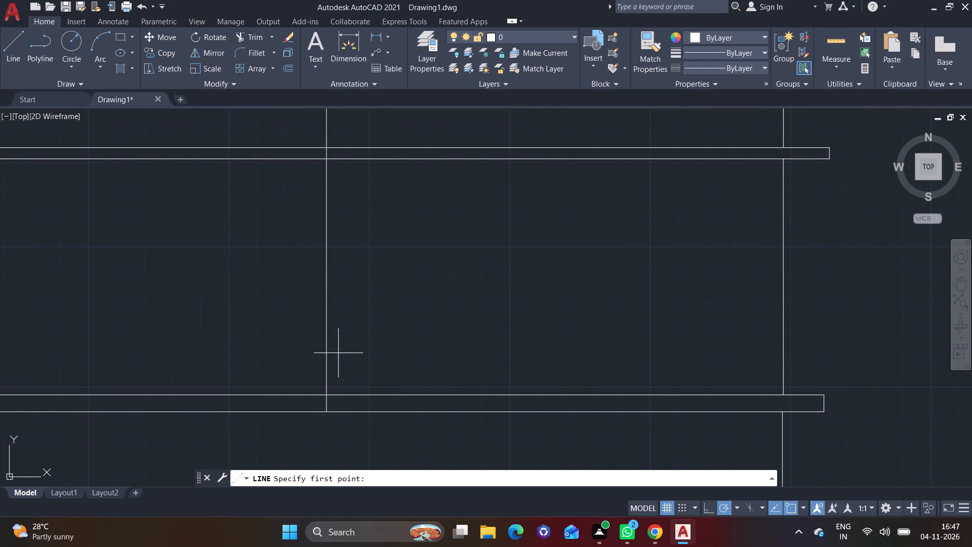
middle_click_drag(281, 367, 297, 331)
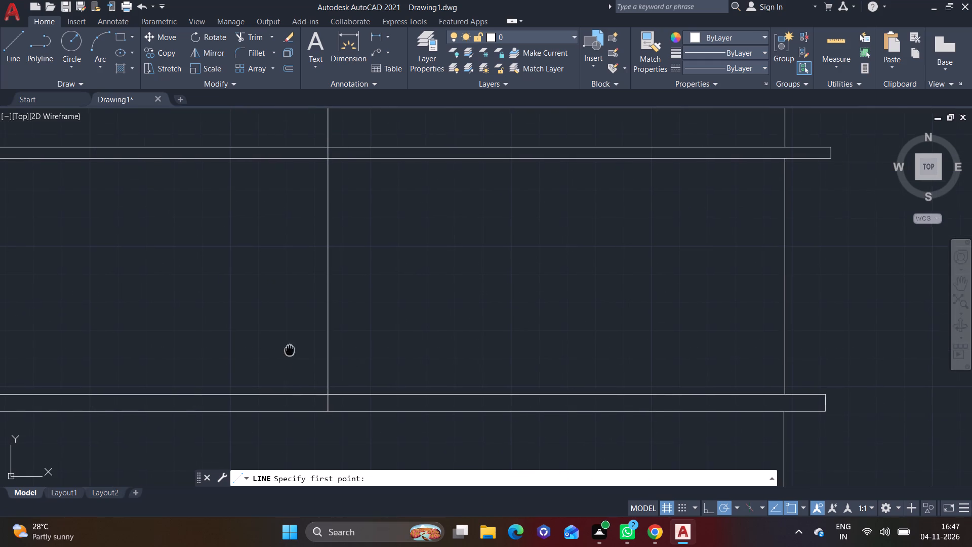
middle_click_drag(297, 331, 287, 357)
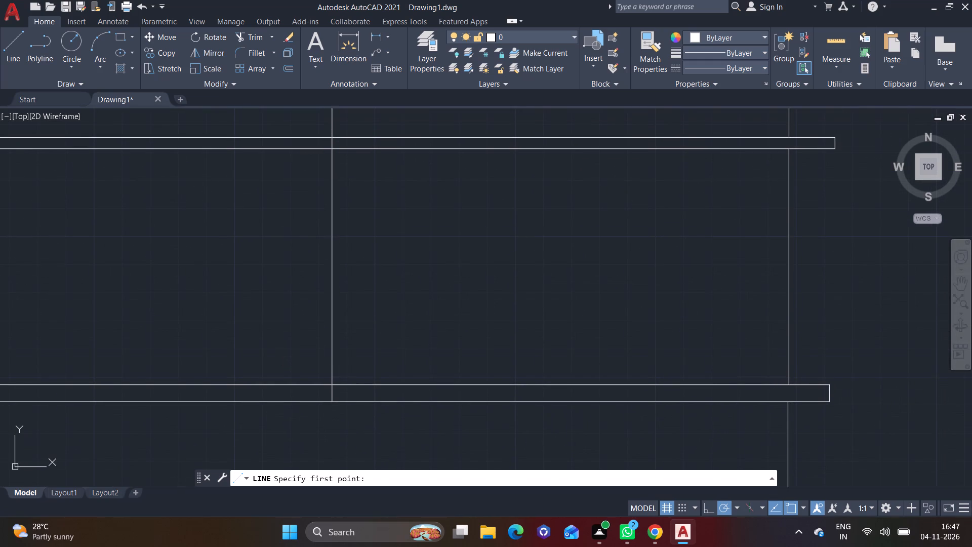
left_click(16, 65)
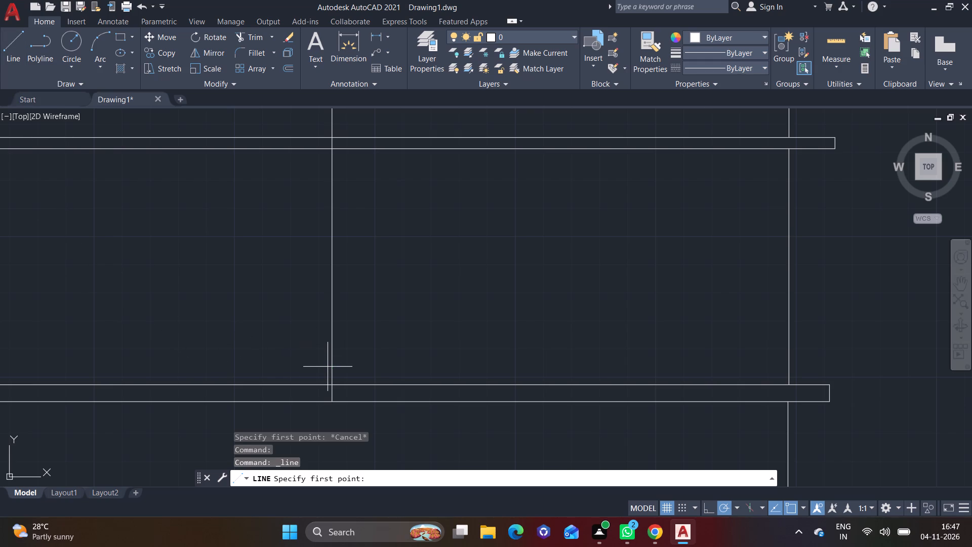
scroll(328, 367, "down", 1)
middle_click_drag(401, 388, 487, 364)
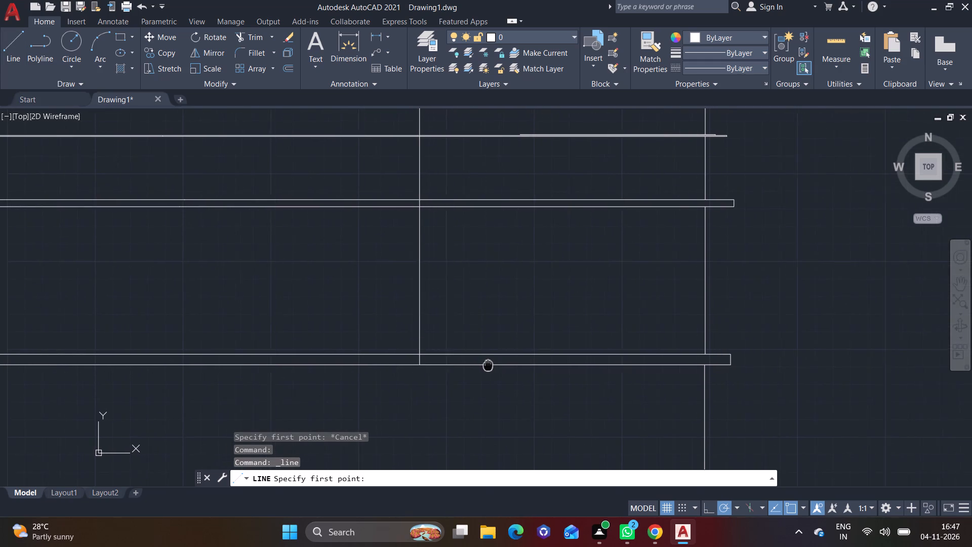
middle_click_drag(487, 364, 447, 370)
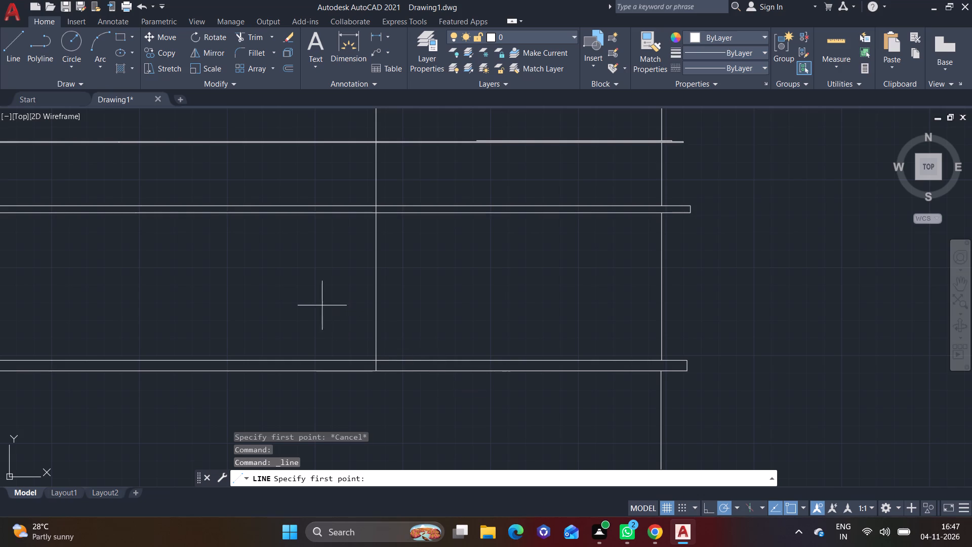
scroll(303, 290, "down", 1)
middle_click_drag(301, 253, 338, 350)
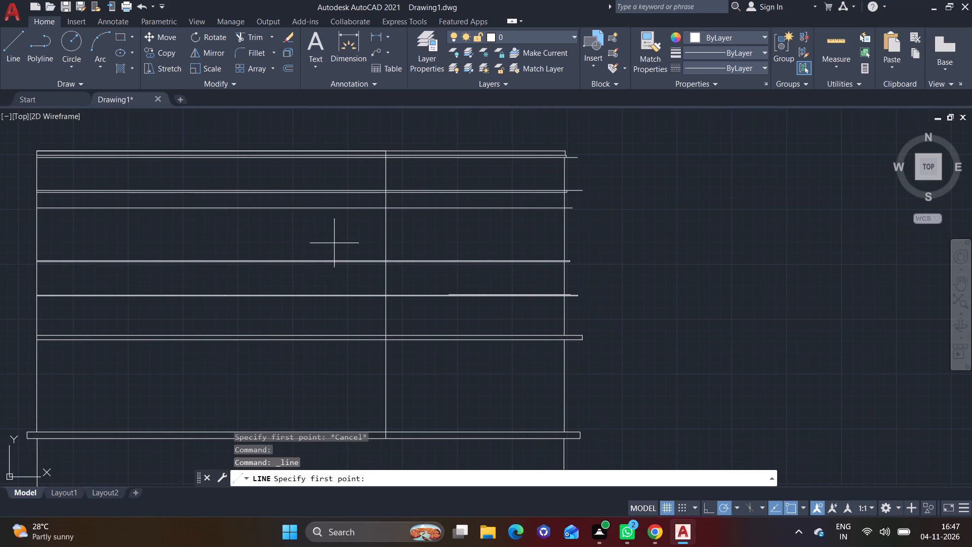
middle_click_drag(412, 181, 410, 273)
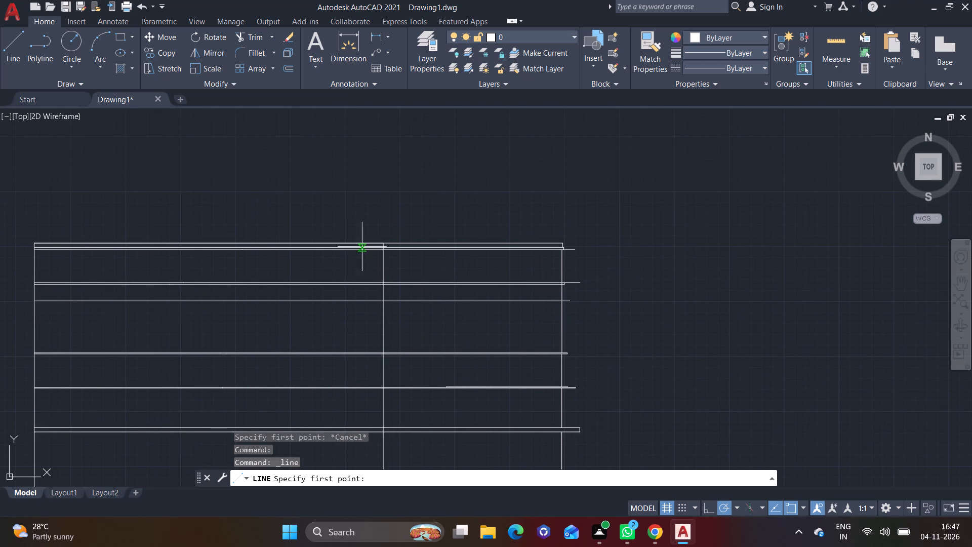
Draw a short vertical line upward from the top end of the interior dividing line, rising above the uppermost edge.
left_click(10, 56)
middle_click_drag(269, 232, 271, 271)
scroll(300, 275, "up", 2)
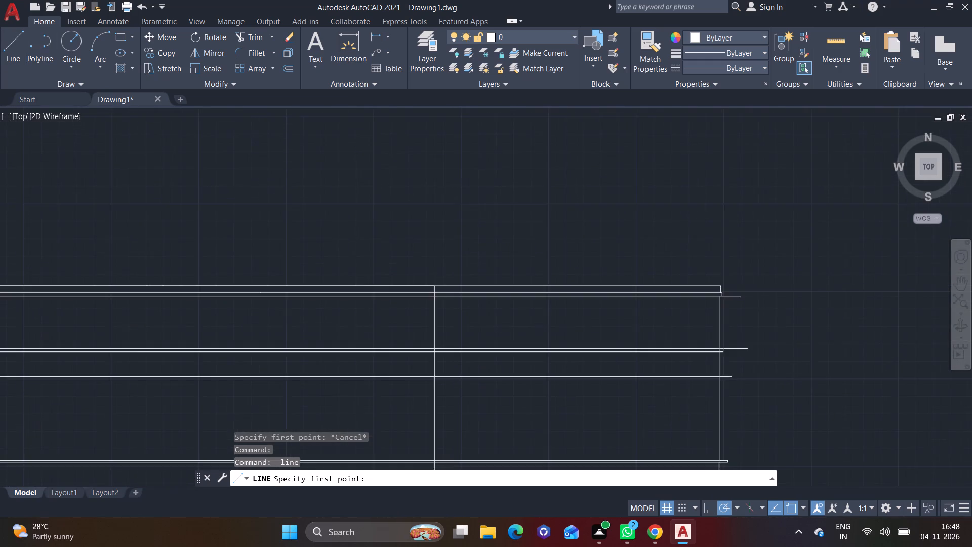
left_click(514, 292)
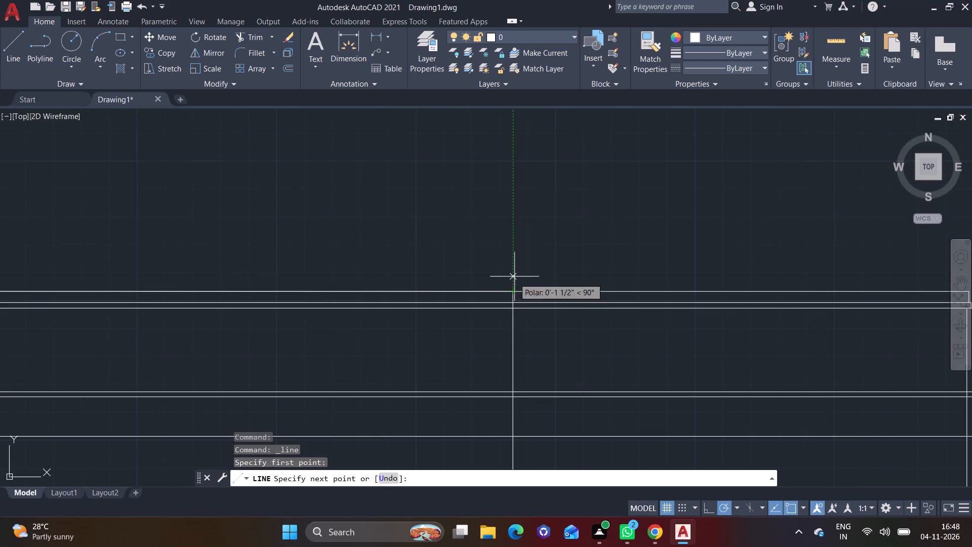
left_click(515, 240)
right_click(515, 240)
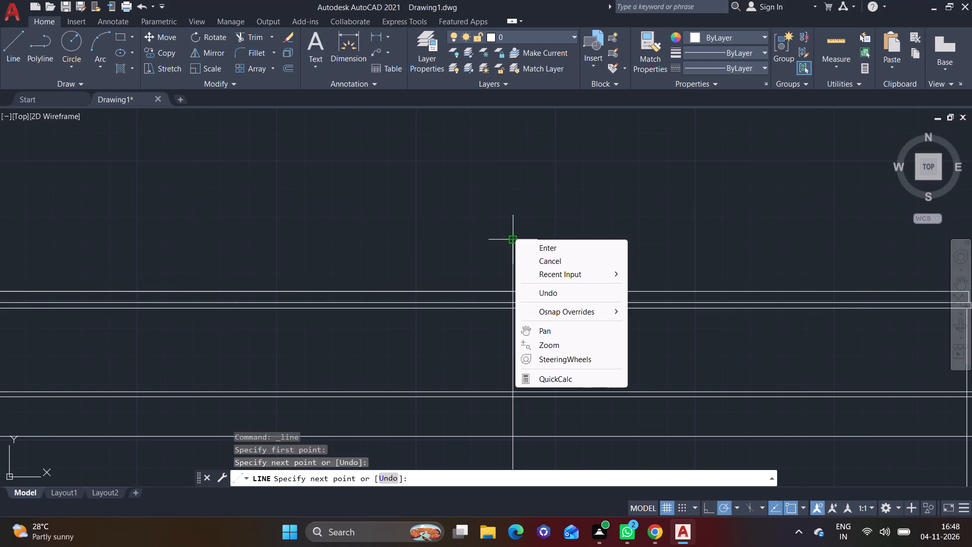
left_click(546, 248)
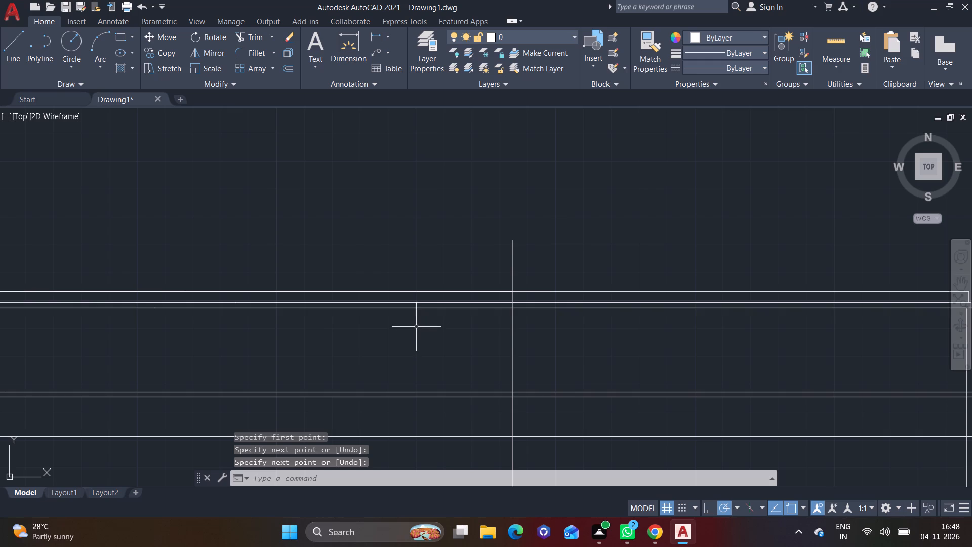
Trim away the interior dividing line below the uppermost edge, crossing its segments within the top cap and beneath it.
left_click(272, 36)
left_click(273, 52)
scroll(525, 301, "up", 2)
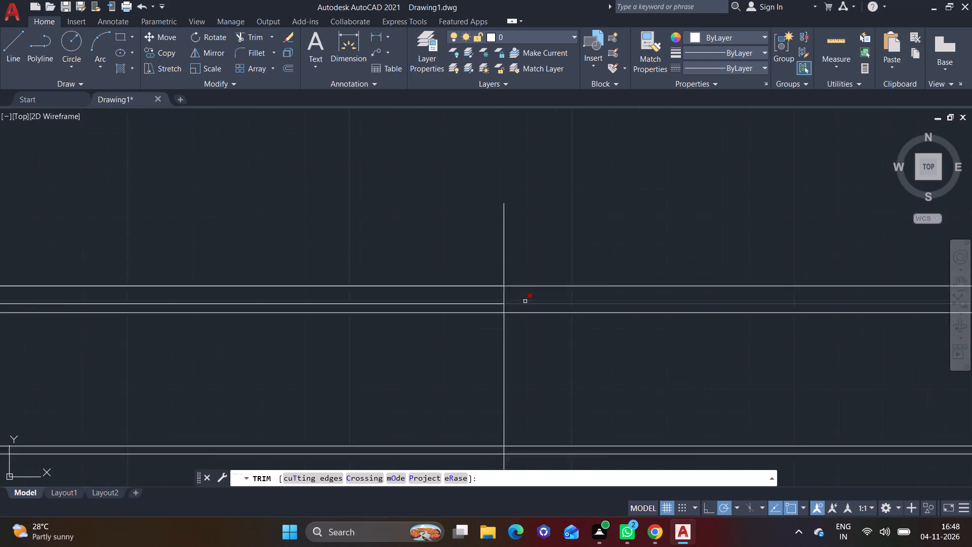
scroll(519, 305, "up", 1)
left_click(458, 292)
left_click(499, 291)
left_click(462, 316)
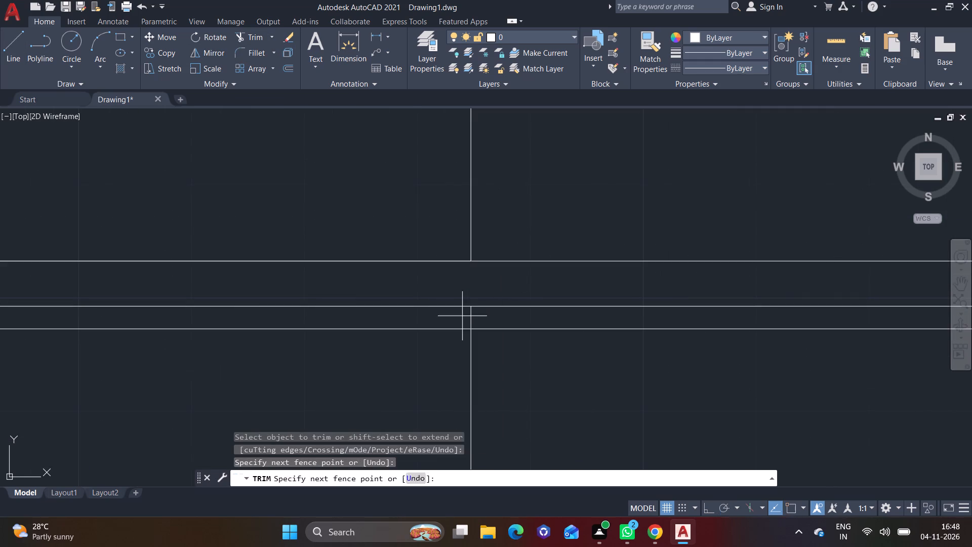
left_click(488, 316)
left_click(449, 382)
left_click(502, 381)
Examine the horizontal lines from the top cap down to the parapet along the former path of the dividing line.
scroll(513, 380, "down", 3)
middle_click_drag(543, 414, 519, 186)
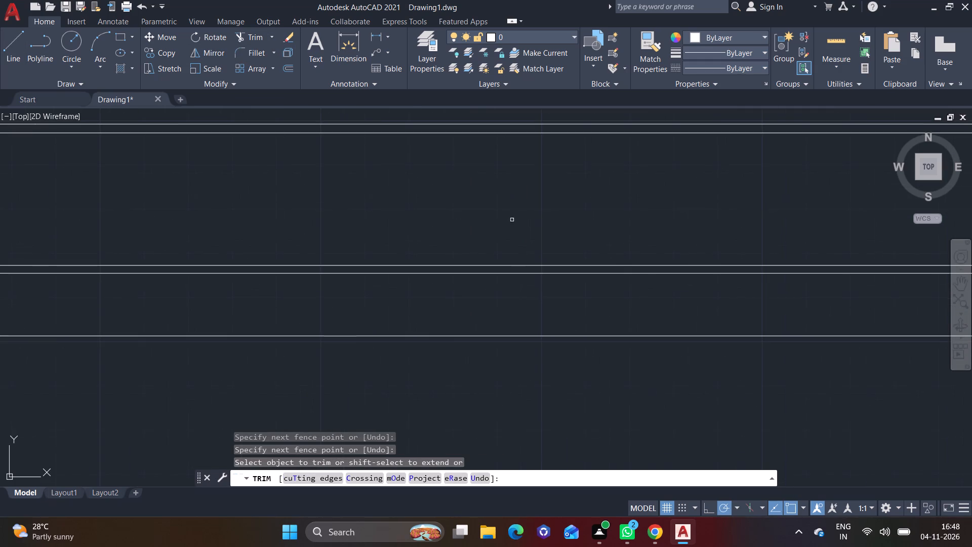
scroll(506, 363, "down", 2)
middle_click_drag(515, 377, 507, 184)
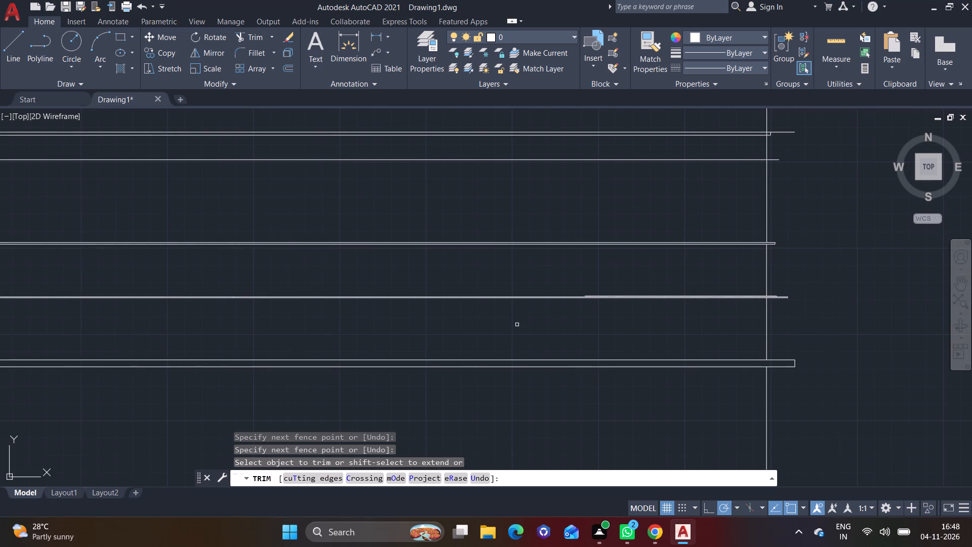
scroll(526, 289, "up", 1)
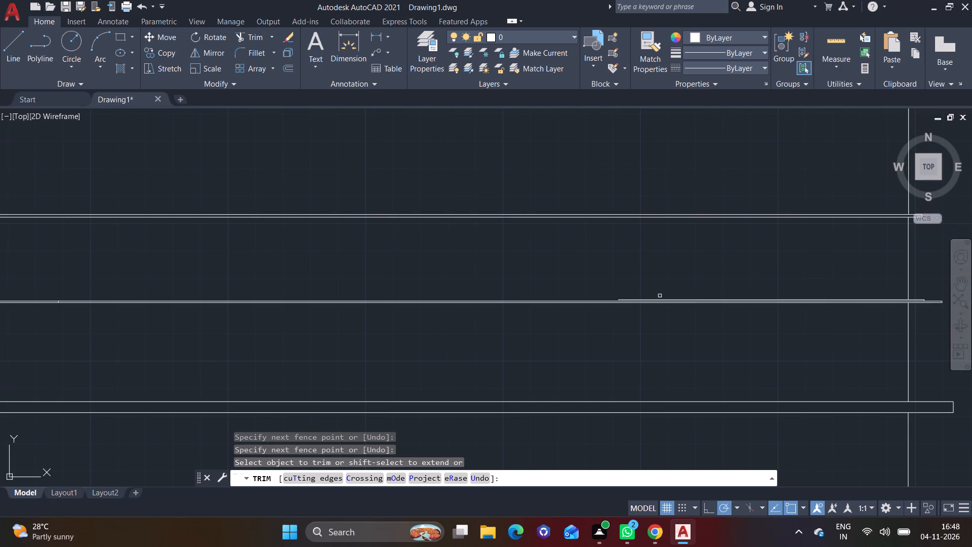
scroll(660, 296, "up", 3)
scroll(464, 283, "down", 2)
scroll(394, 280, "down", 1)
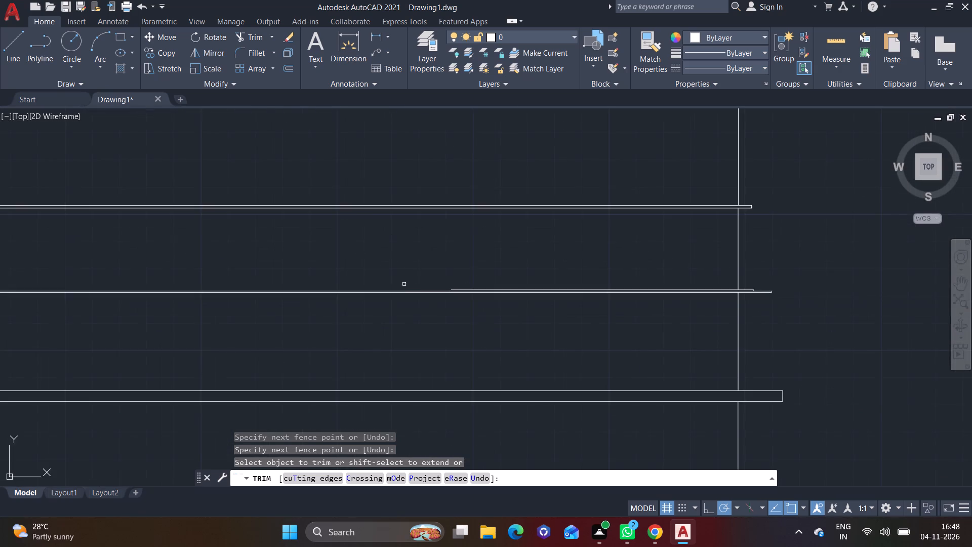
middle_click_drag(420, 288, 551, 288)
Draw a 26' horizontal line from the left edge along the third line from the top, at the underside of the top cap.
left_click(12, 57)
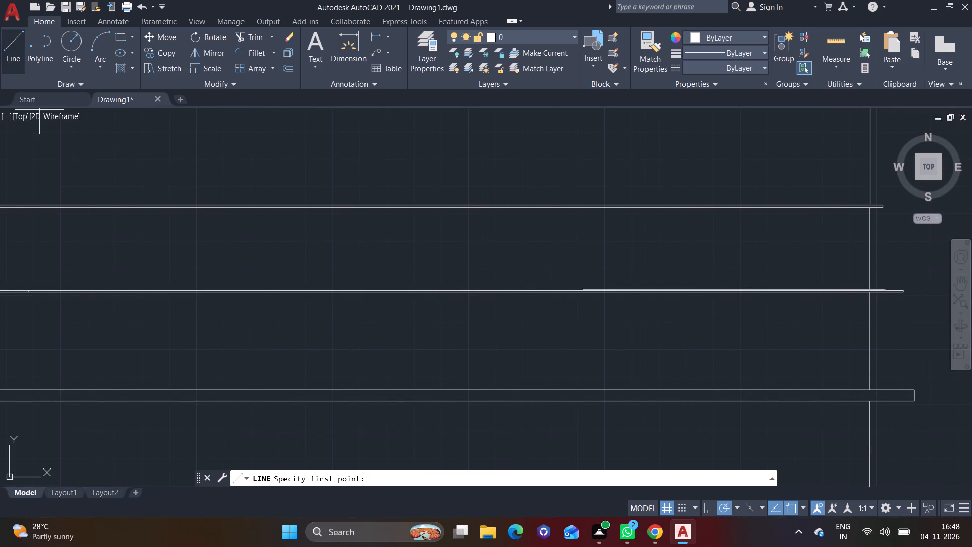
scroll(432, 306, "down", 2)
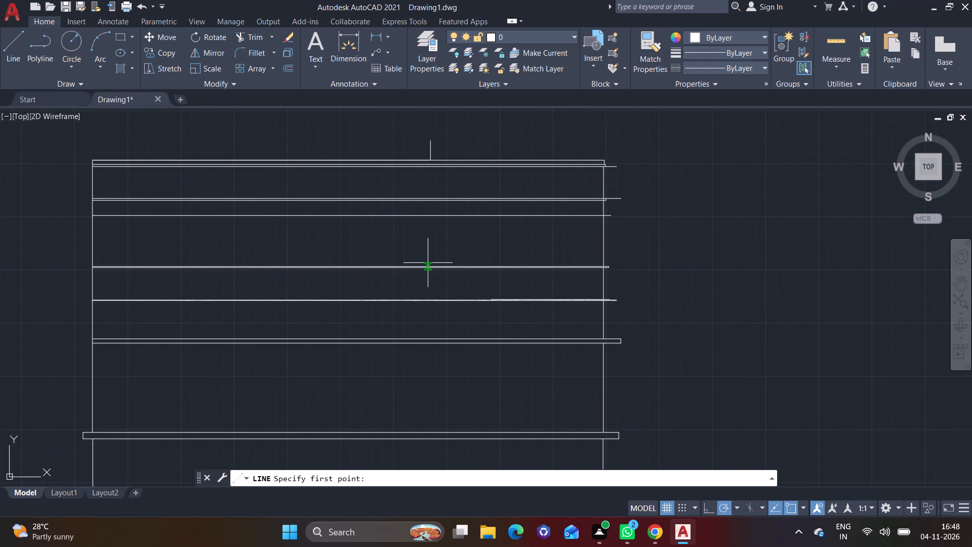
middle_click_drag(432, 269, 470, 337)
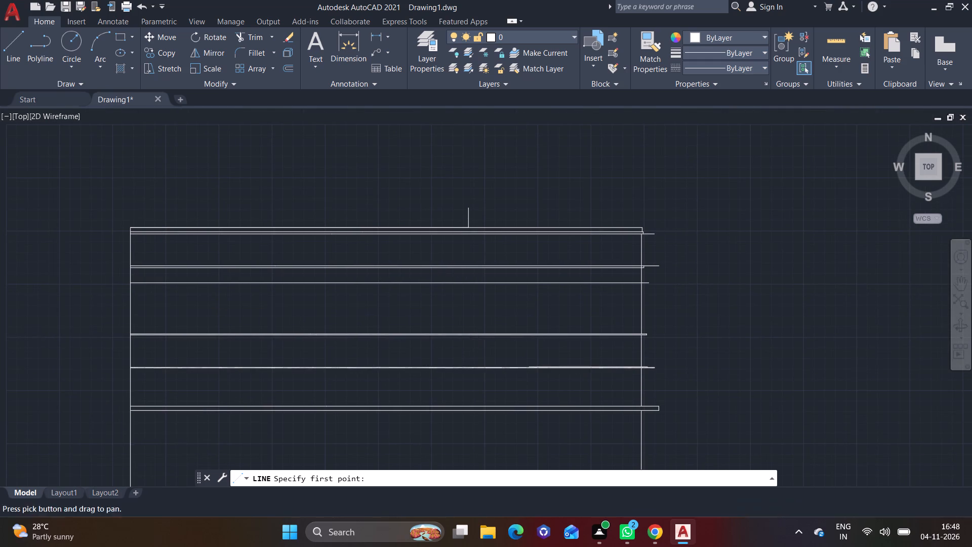
left_click(18, 56)
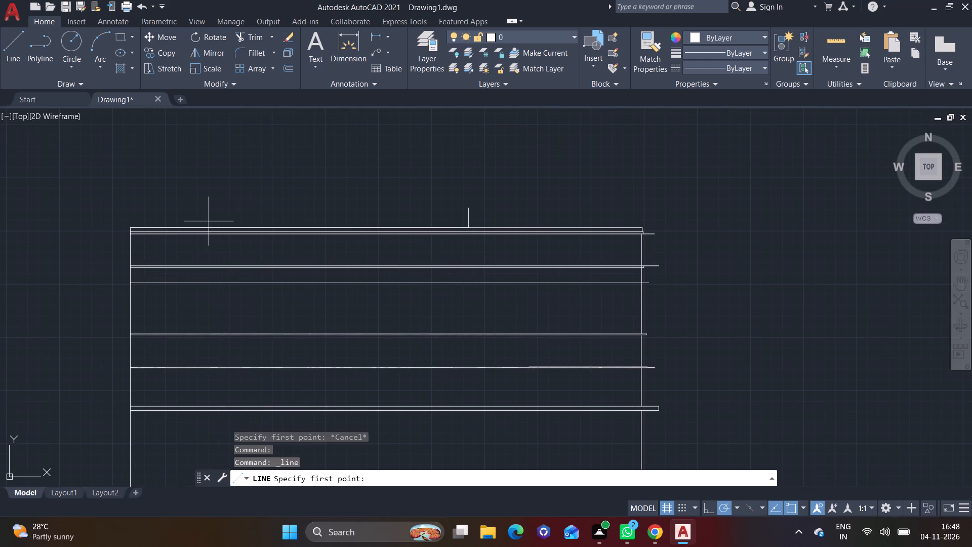
scroll(143, 238, "up", 1)
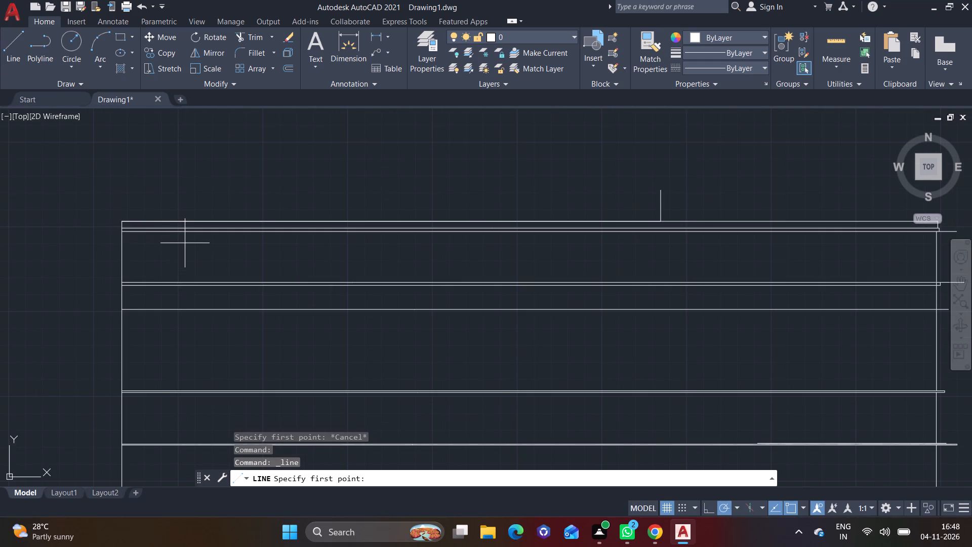
scroll(185, 243, "up", 1)
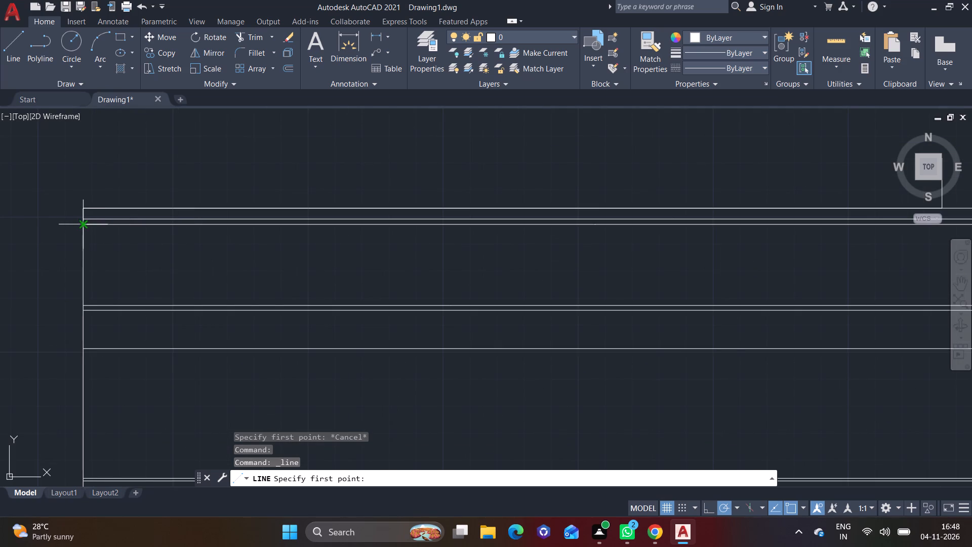
left_click(86, 225)
middle_click_drag(494, 251, 257, 240)
scroll(521, 245, "down", 2)
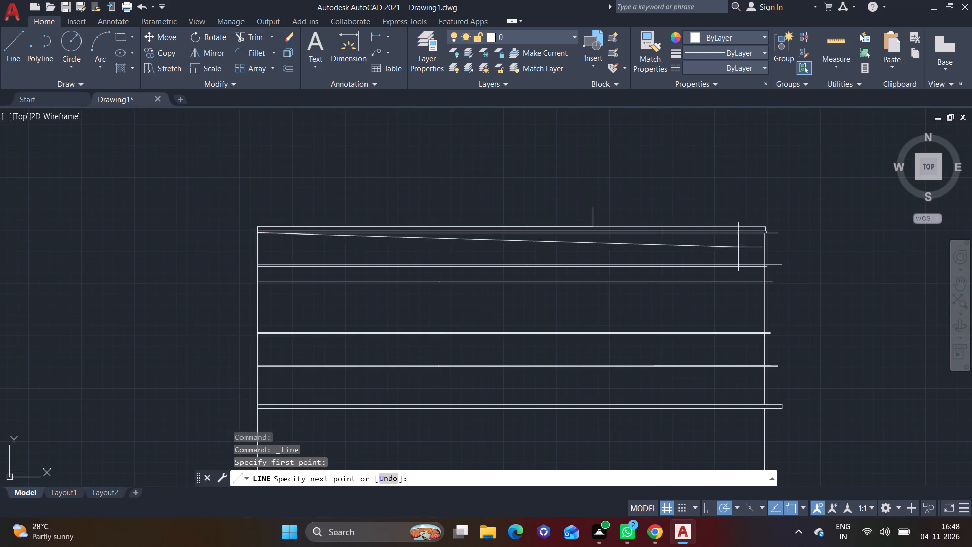
type("26'")
key("Return")
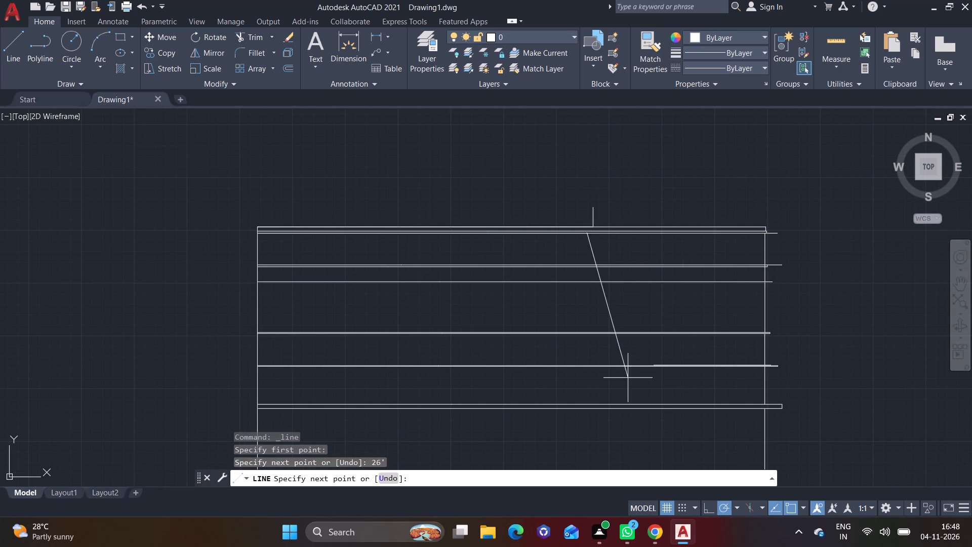
Continue the line vertically down from the 26' point to the bottom edge of the slab and finish it.
middle_click_drag(620, 380, 572, 294)
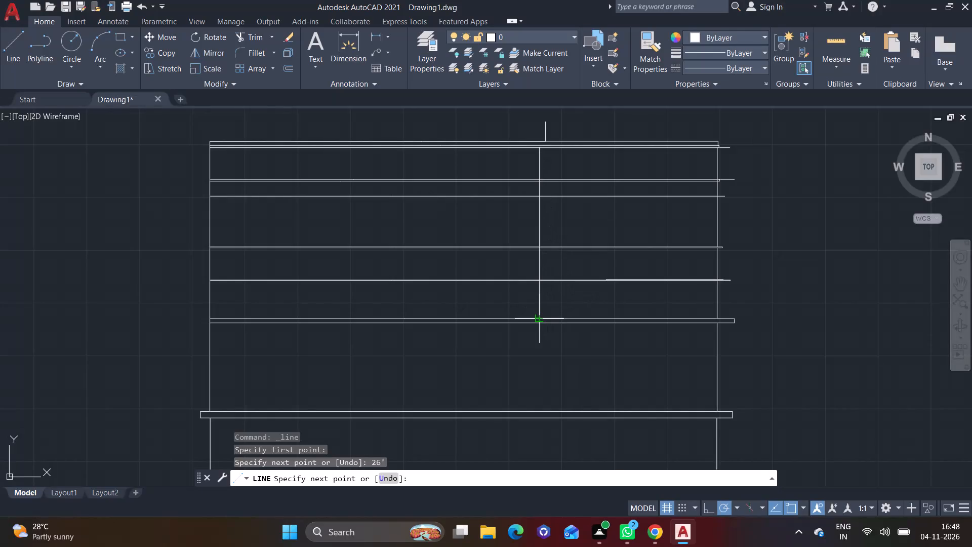
left_click(540, 420)
right_click(540, 420)
left_click(574, 267)
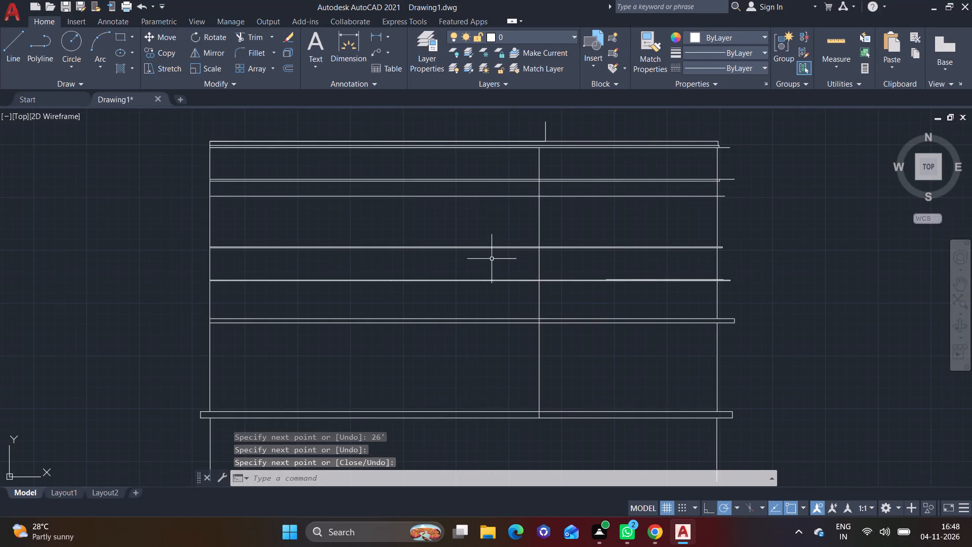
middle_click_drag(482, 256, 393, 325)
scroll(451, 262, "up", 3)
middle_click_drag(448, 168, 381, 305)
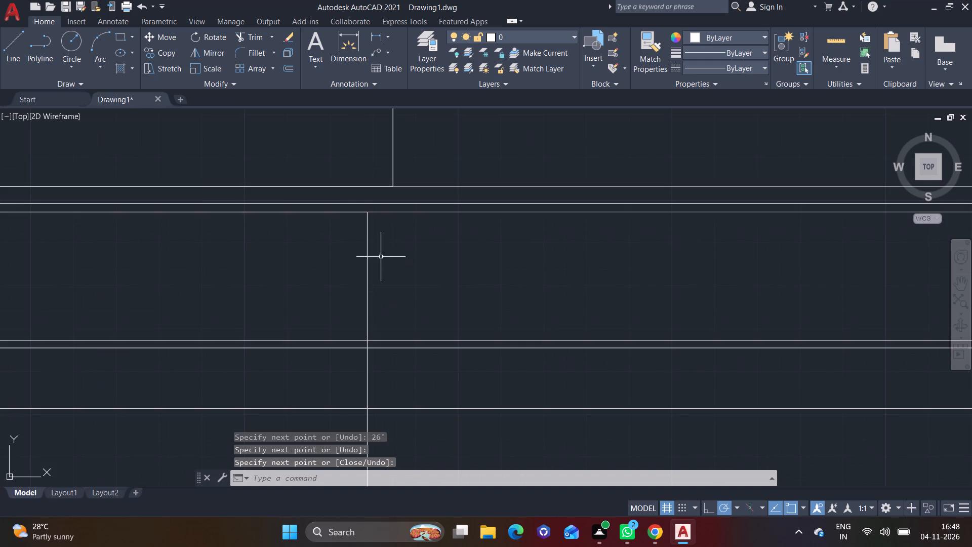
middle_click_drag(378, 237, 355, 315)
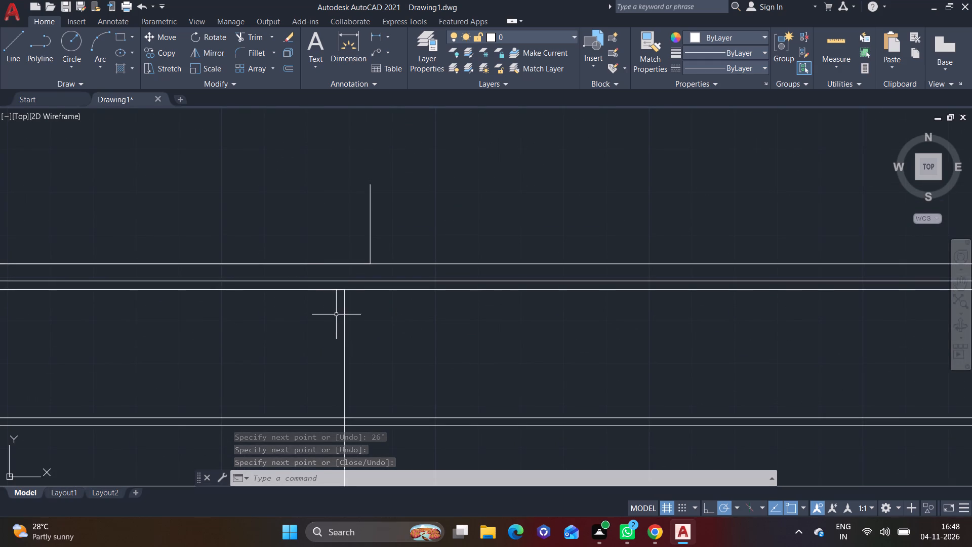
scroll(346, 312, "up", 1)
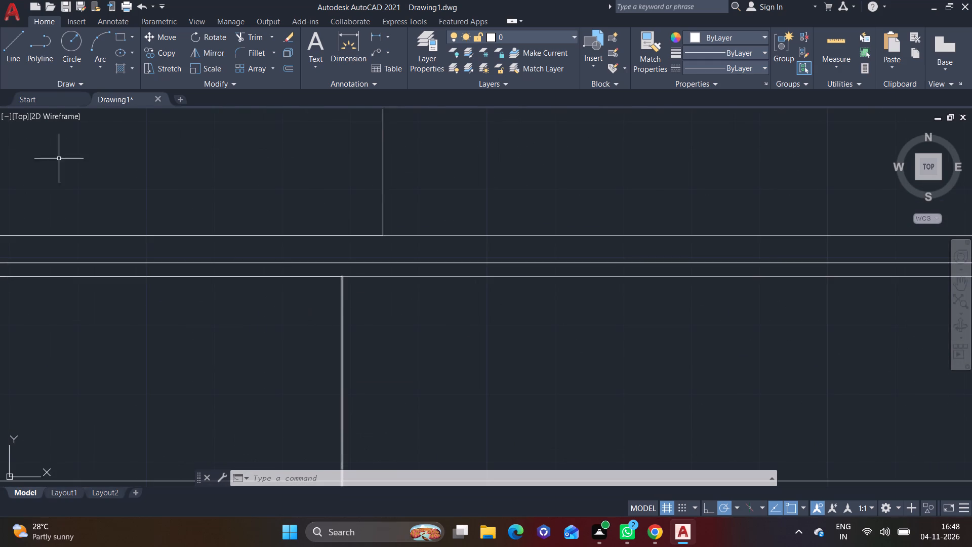
Examine the elevation along the redrawn vertical divider, from the stepped caps down to the slab.
left_click(6, 58)
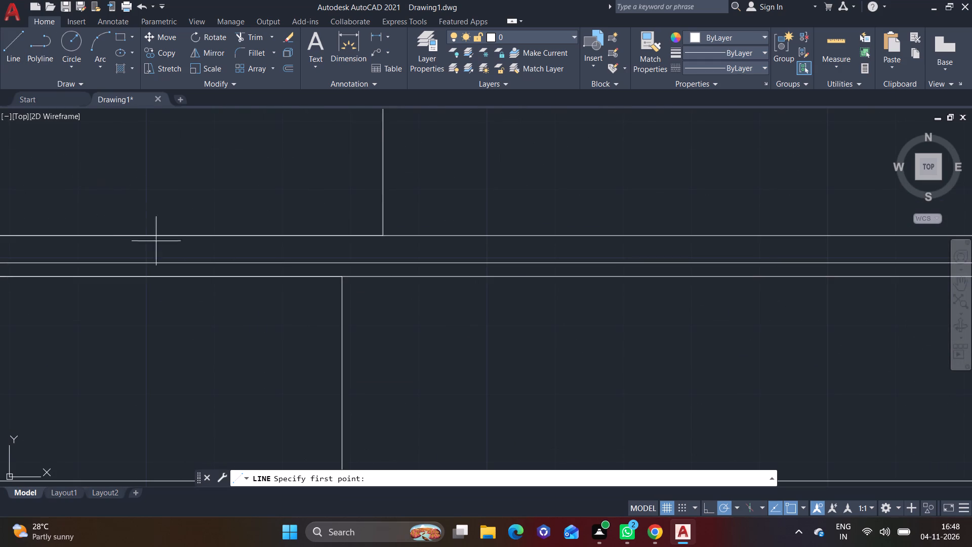
scroll(226, 264, "down", 1)
scroll(323, 291, "down", 2)
middle_click_drag(368, 304, 445, 300)
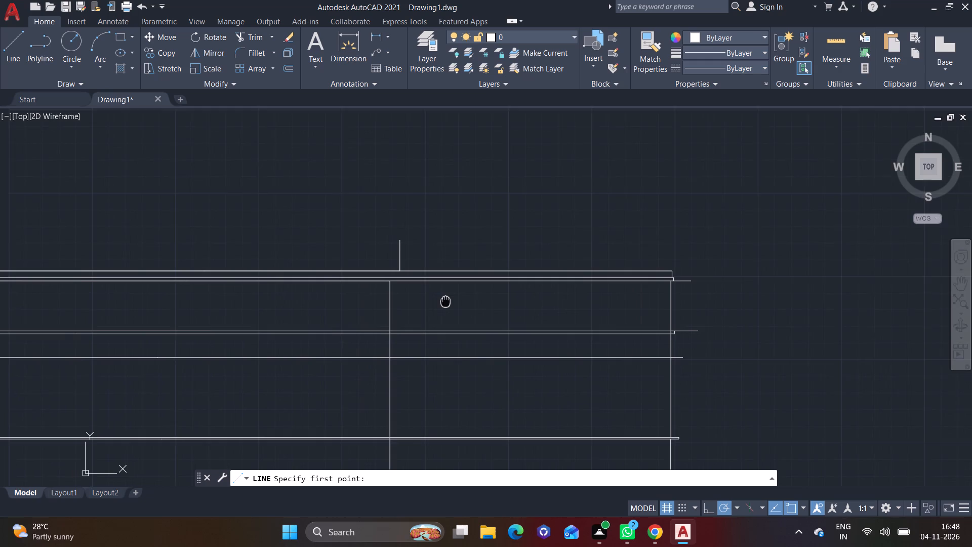
middle_click_drag(445, 300, 447, 258)
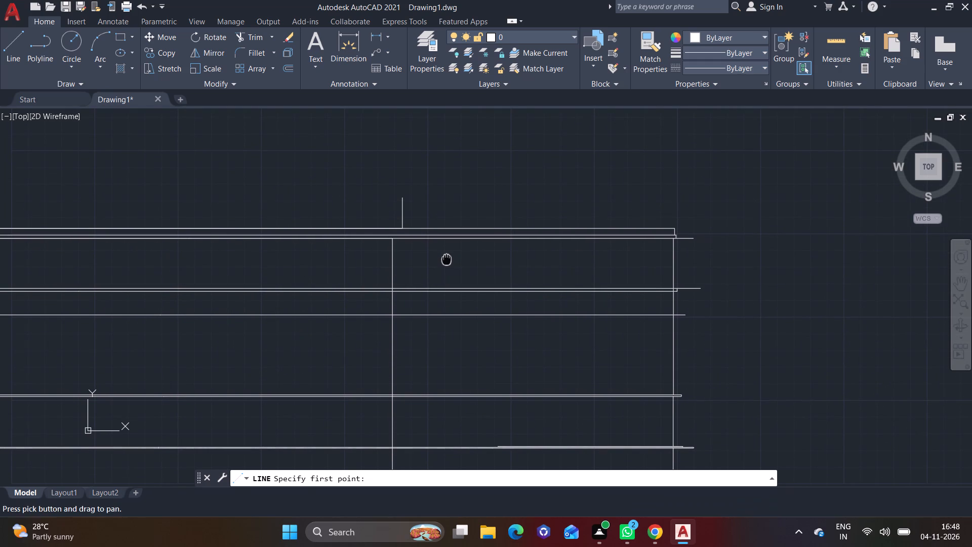
middle_click_drag(376, 259, 344, 237)
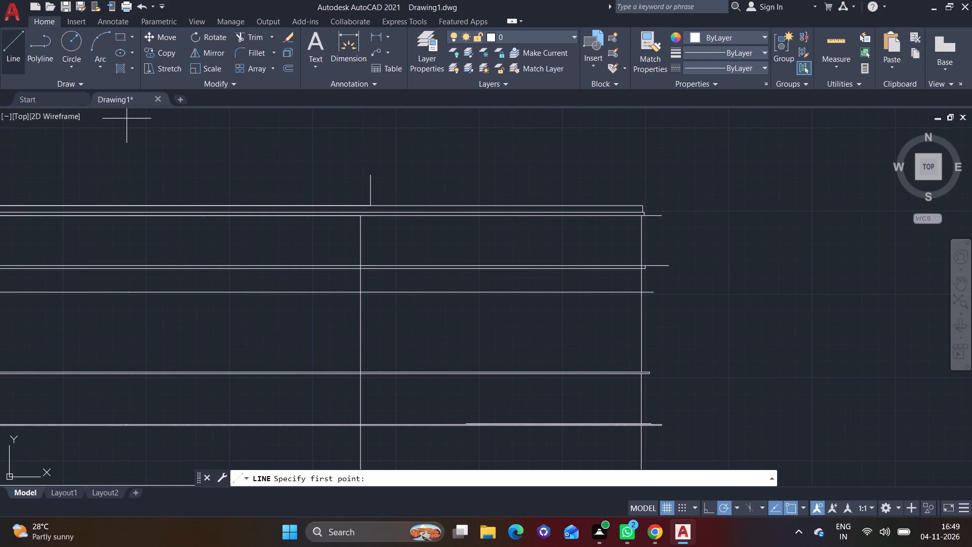
left_click(10, 53)
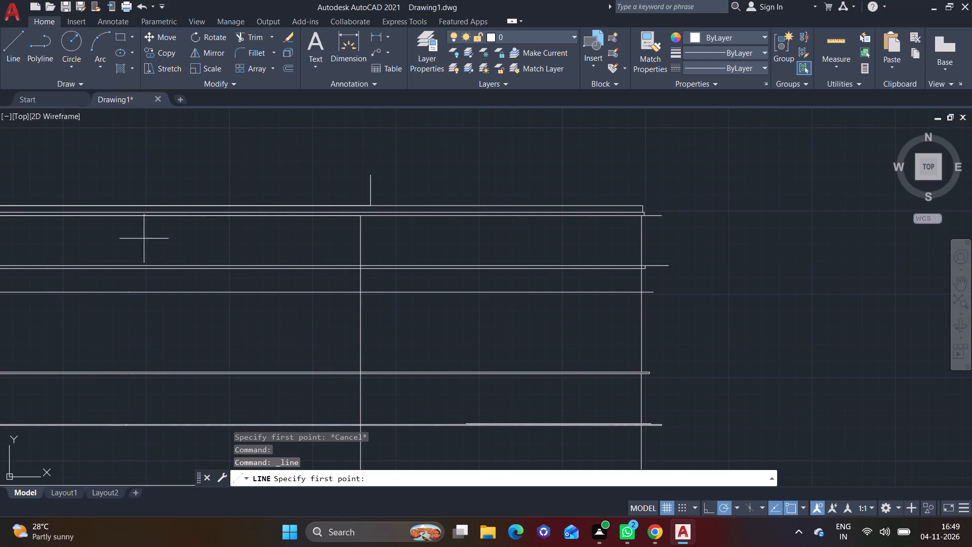
middle_click_drag(307, 257, 334, 136)
scroll(354, 261, "down", 1)
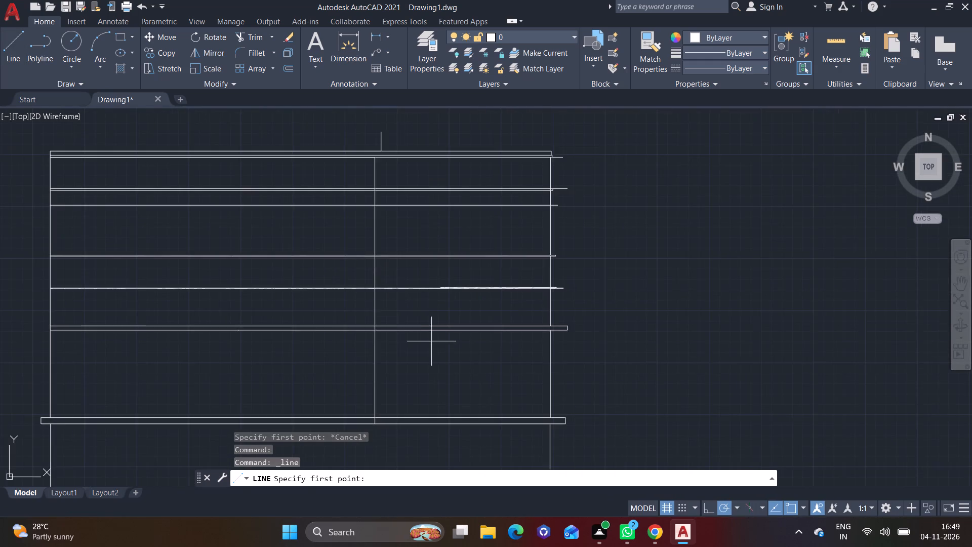
middle_click_drag(425, 341, 417, 230)
scroll(417, 293, "up", 1)
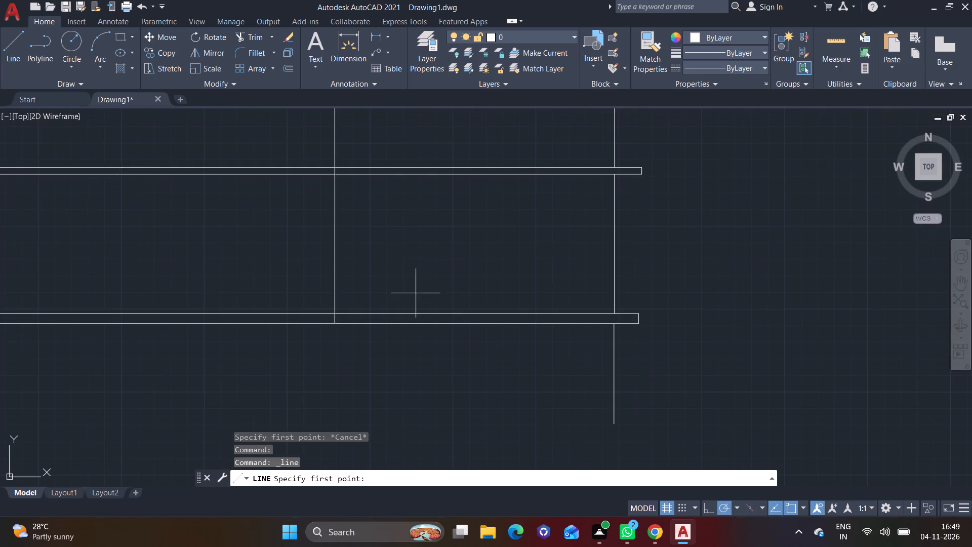
scroll(416, 293, "up", 1)
scroll(425, 277, "down", 1)
middle_click_drag(396, 228, 412, 327)
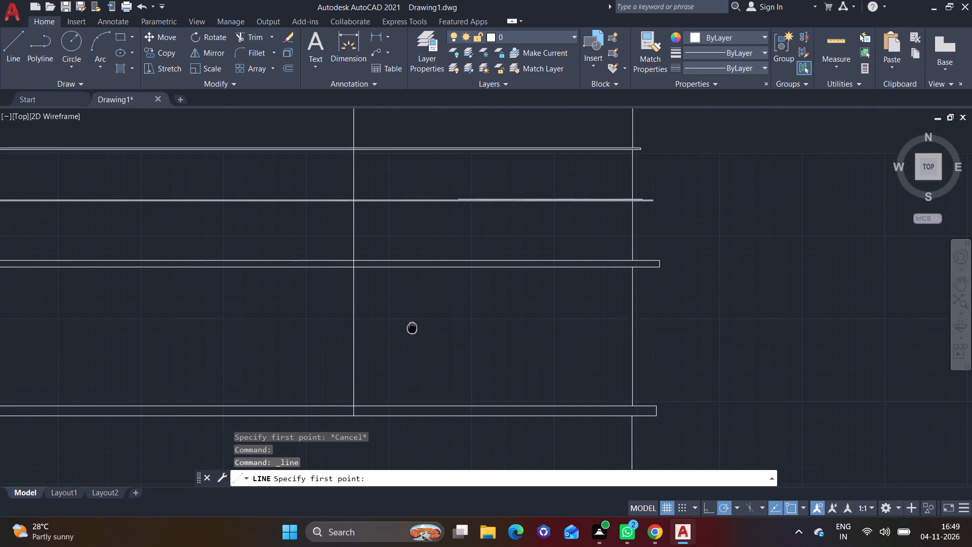
middle_click_drag(412, 327, 412, 333)
Draw a short vertical line through the slab's thickness, from its top edge to its bottom edge, just right of the divider.
left_click(19, 54)
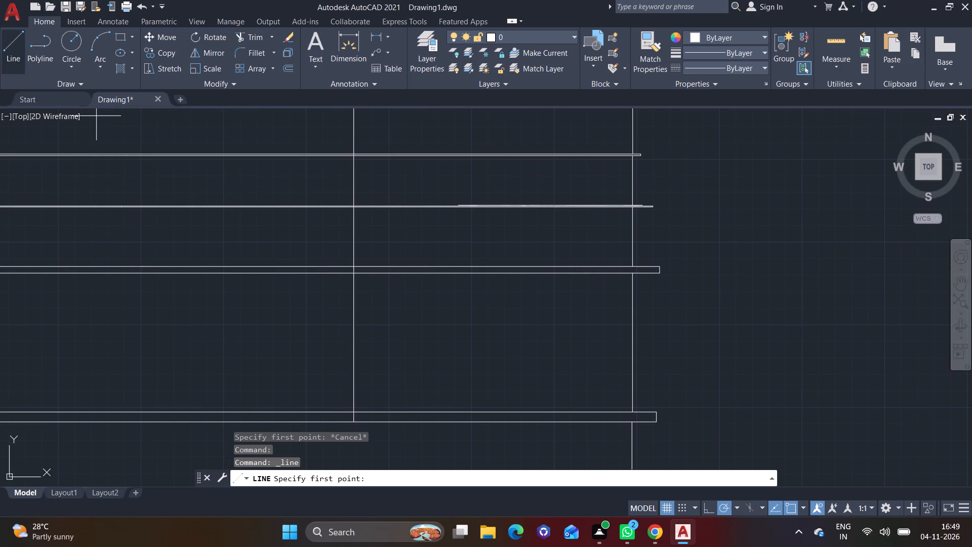
middle_click_drag(446, 380, 452, 246)
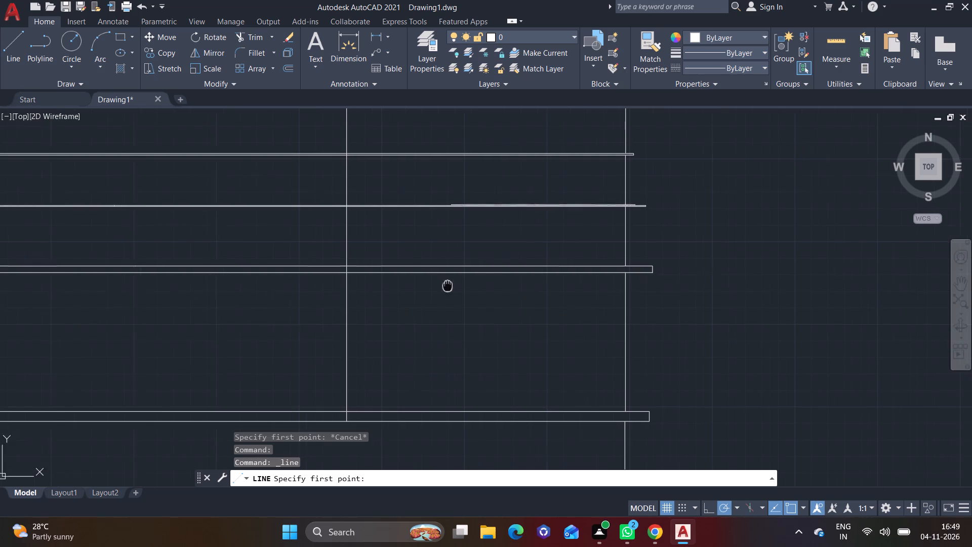
middle_click_drag(452, 246, 453, 236)
scroll(381, 276, "up", 2)
left_click(356, 255)
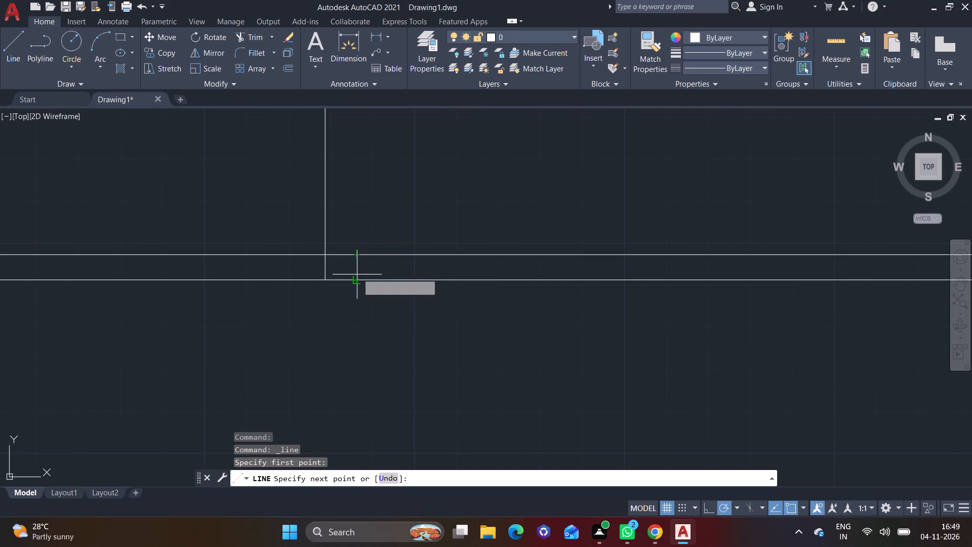
left_click(355, 279)
right_click(355, 279)
left_click(368, 285)
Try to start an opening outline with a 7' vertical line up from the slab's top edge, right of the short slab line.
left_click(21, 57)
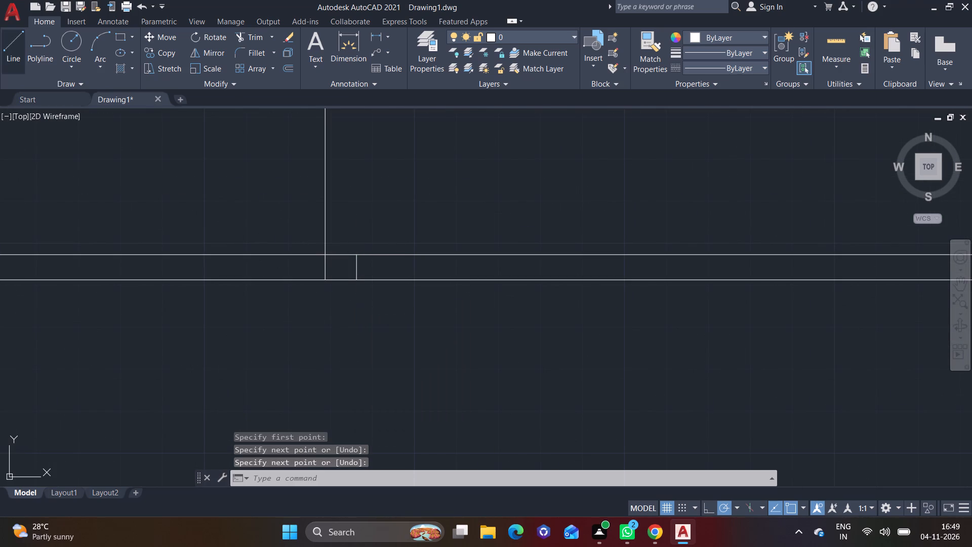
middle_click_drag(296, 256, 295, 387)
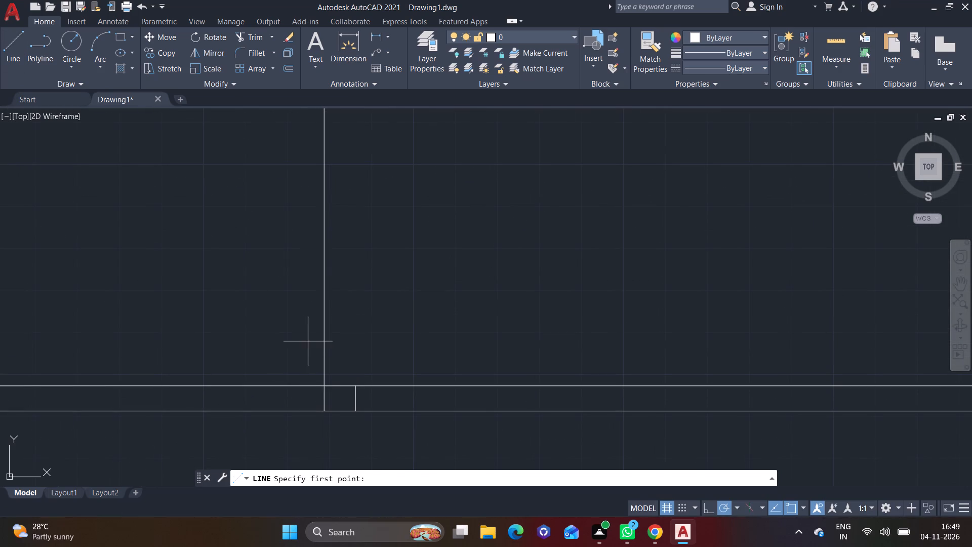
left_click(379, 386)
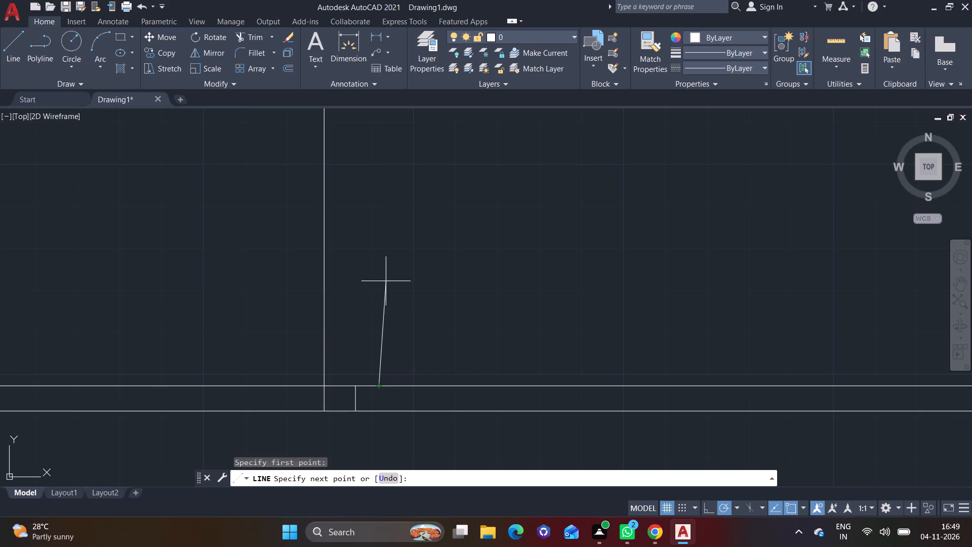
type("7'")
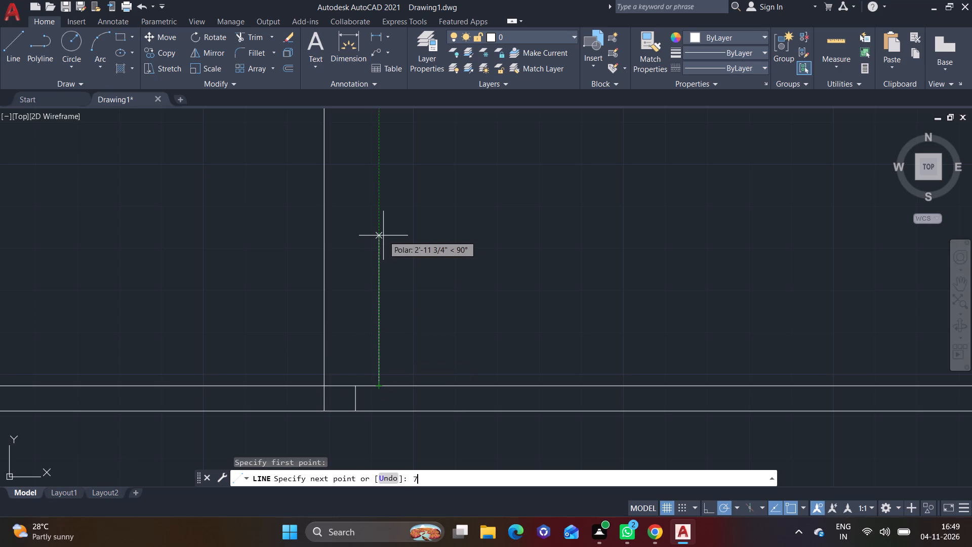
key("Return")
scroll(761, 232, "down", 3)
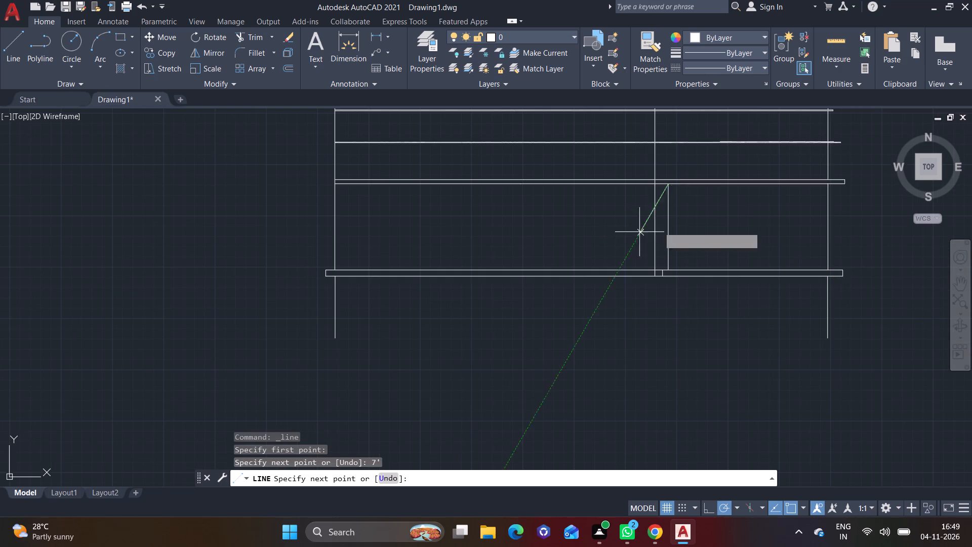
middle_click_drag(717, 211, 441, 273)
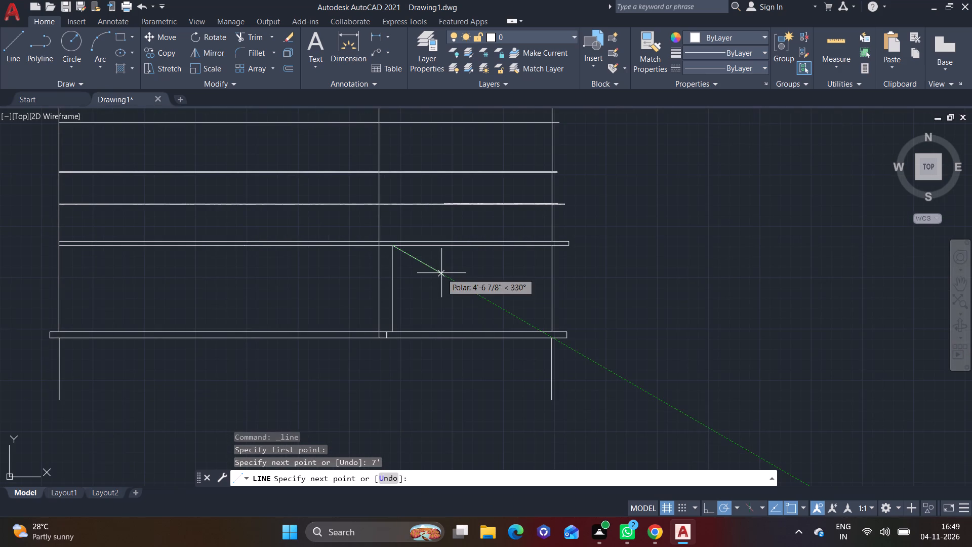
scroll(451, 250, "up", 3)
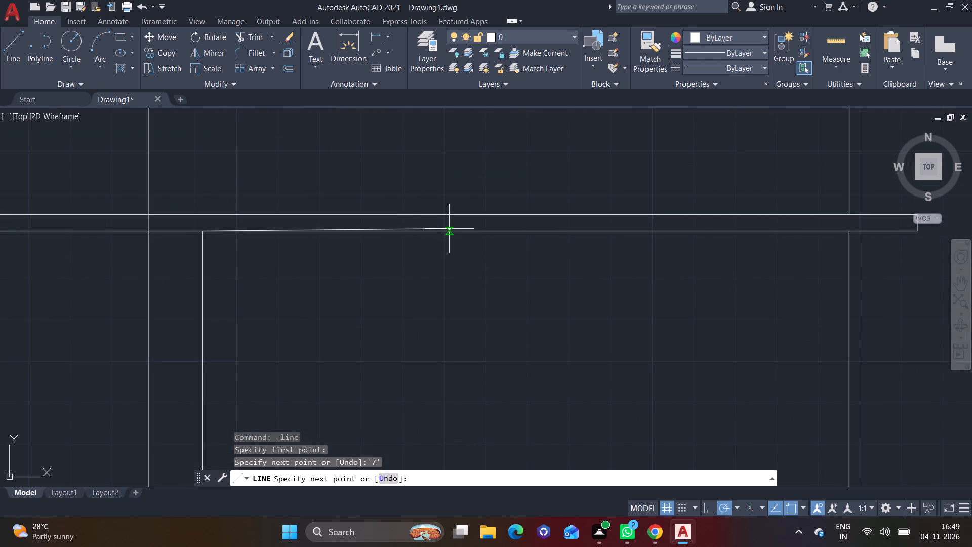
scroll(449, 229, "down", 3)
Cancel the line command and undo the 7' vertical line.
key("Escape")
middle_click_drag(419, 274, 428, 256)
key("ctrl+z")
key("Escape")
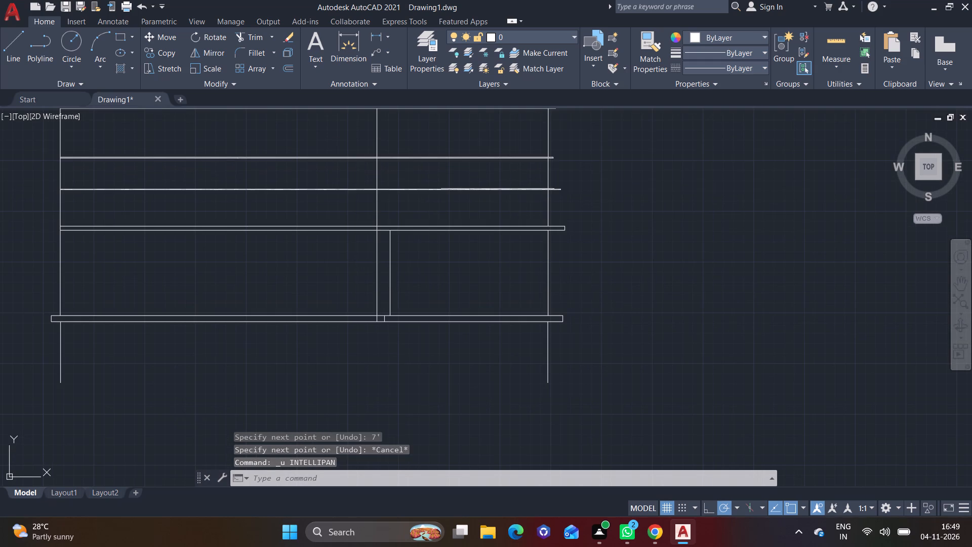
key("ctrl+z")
Draw a 7' vertical line up from the slab's top edge, slightly right of the short line in the slab.
middle_click_drag(364, 310, 362, 370)
scroll(362, 369, "down", 1)
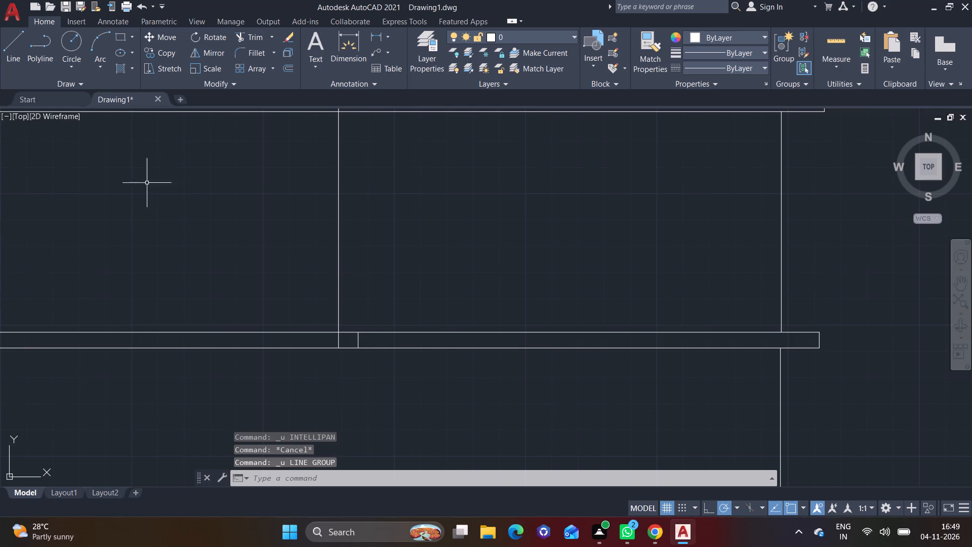
left_click(16, 58)
scroll(277, 267, "down", 1)
middle_click_drag(321, 300, 325, 331)
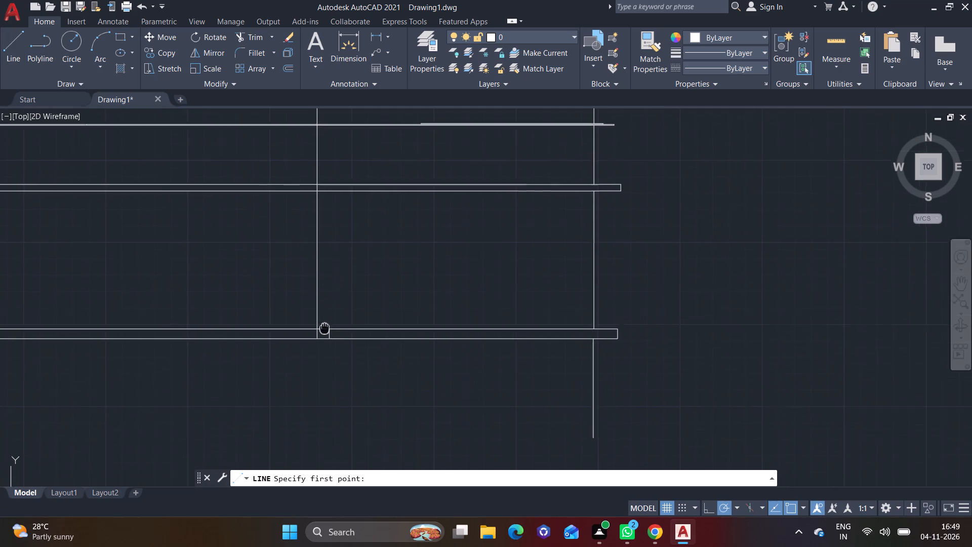
middle_click_drag(325, 331, 332, 383)
scroll(365, 322, "down", 1)
middle_click_drag(390, 310, 363, 342)
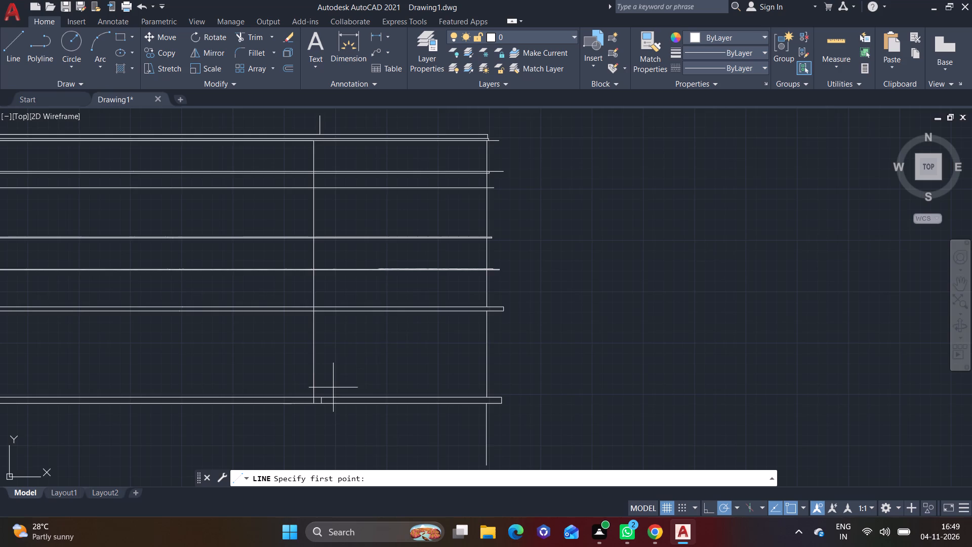
scroll(334, 388, "up", 2)
middle_click_drag(338, 389, 382, 385)
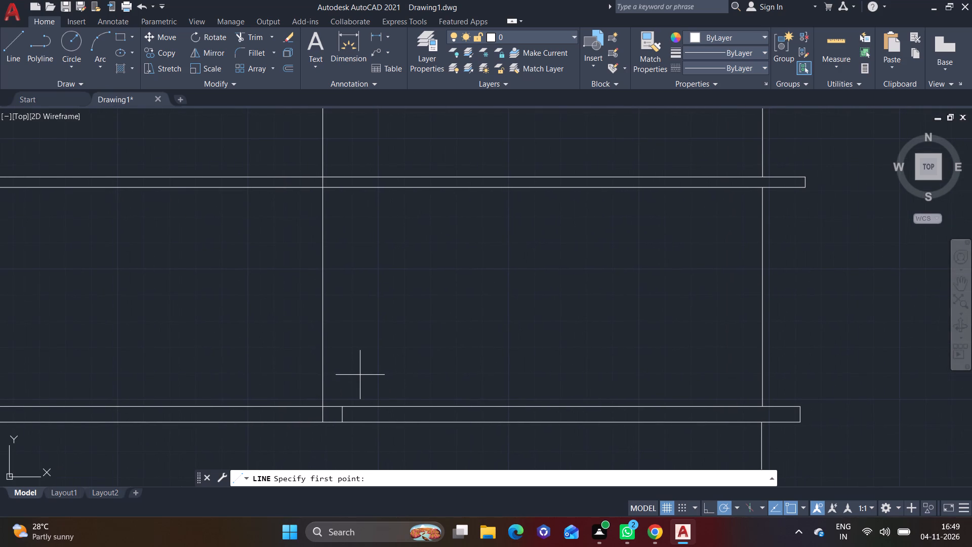
left_click(354, 406)
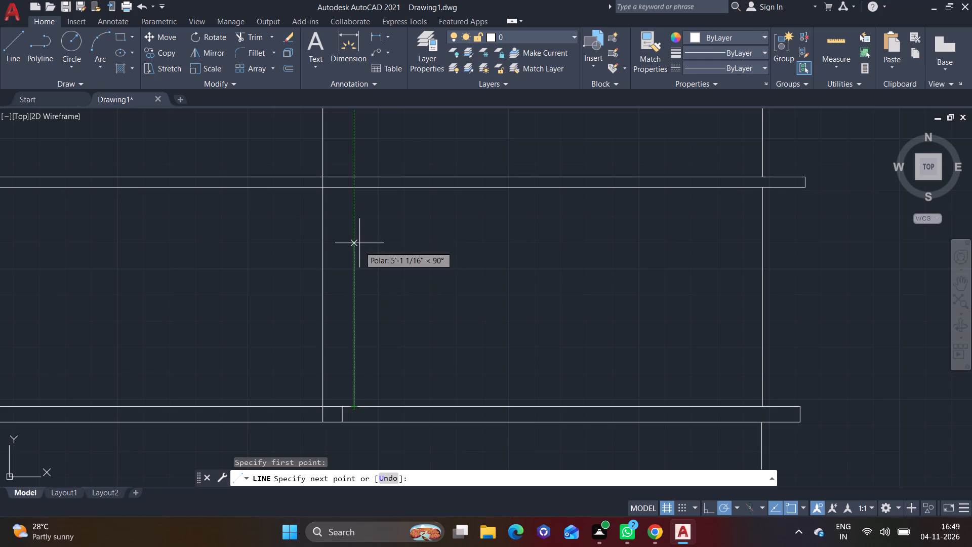
middle_click_drag(363, 224, 354, 257)
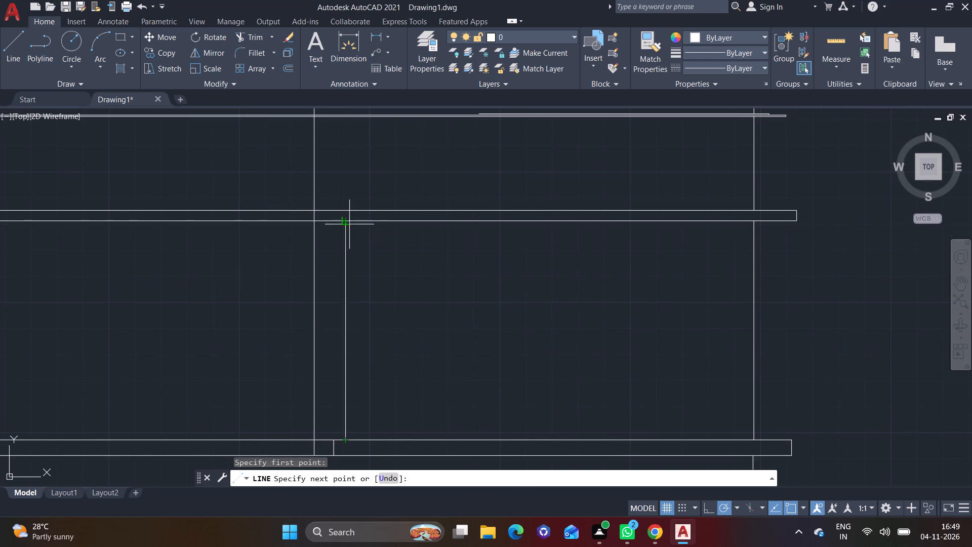
type("7'")
key("Return")
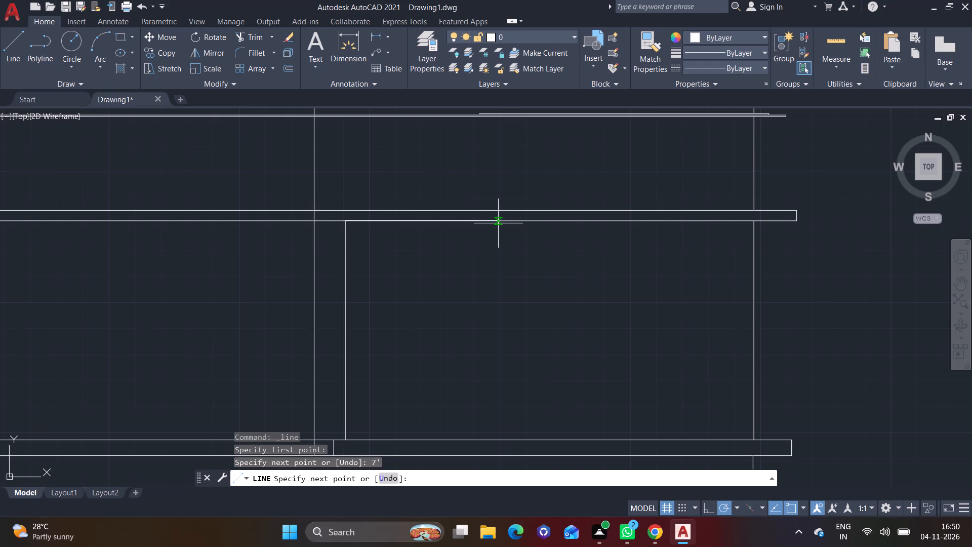
Continue the outline 4' horizontally to the right and straight down to the slab's top edge, and finish it.
type("4'")
key("Return")
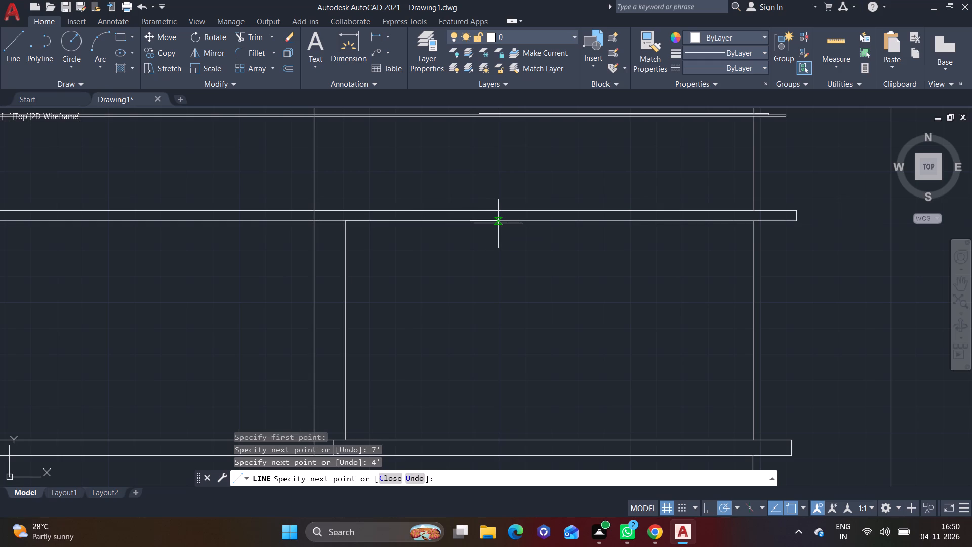
middle_click_drag(464, 341, 469, 277)
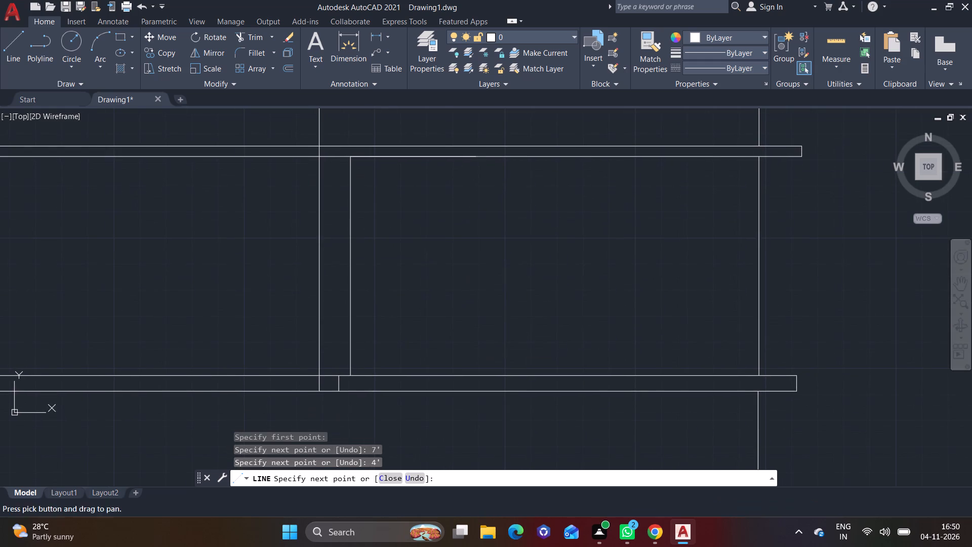
left_click(478, 373)
right_click(478, 373)
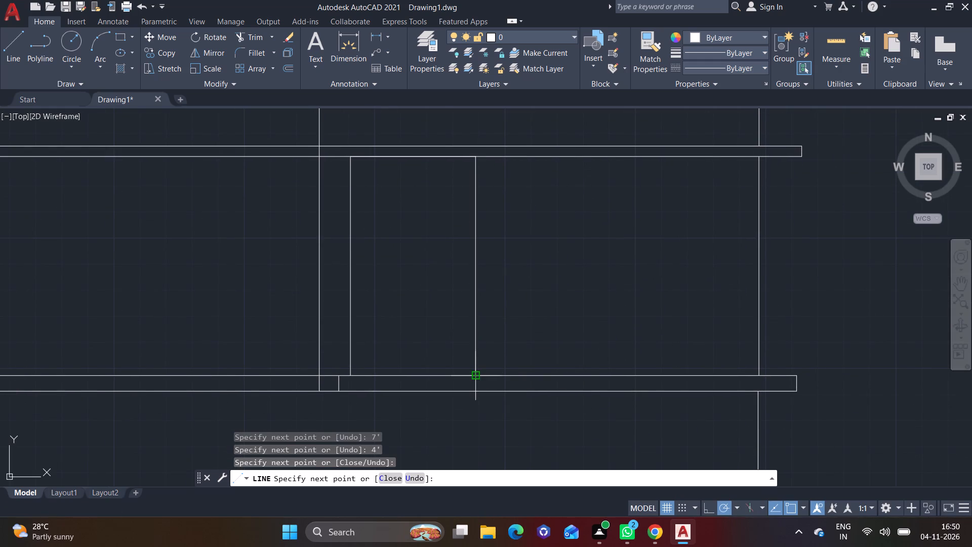
left_click(512, 221)
Draw a rectangle inside the 4' by 7' opening, inset slightly from the opening's outline and the slab's top edge.
left_click(14, 52)
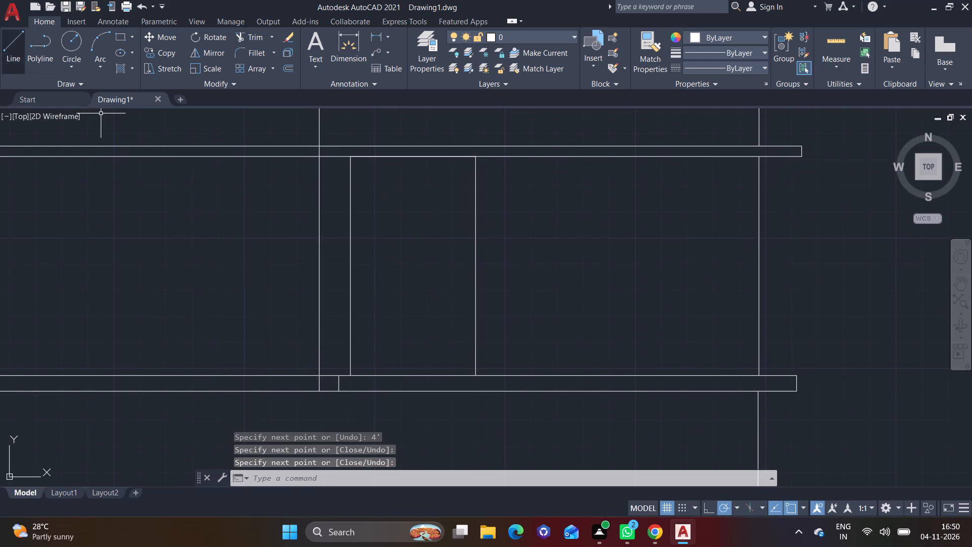
left_click(274, 33)
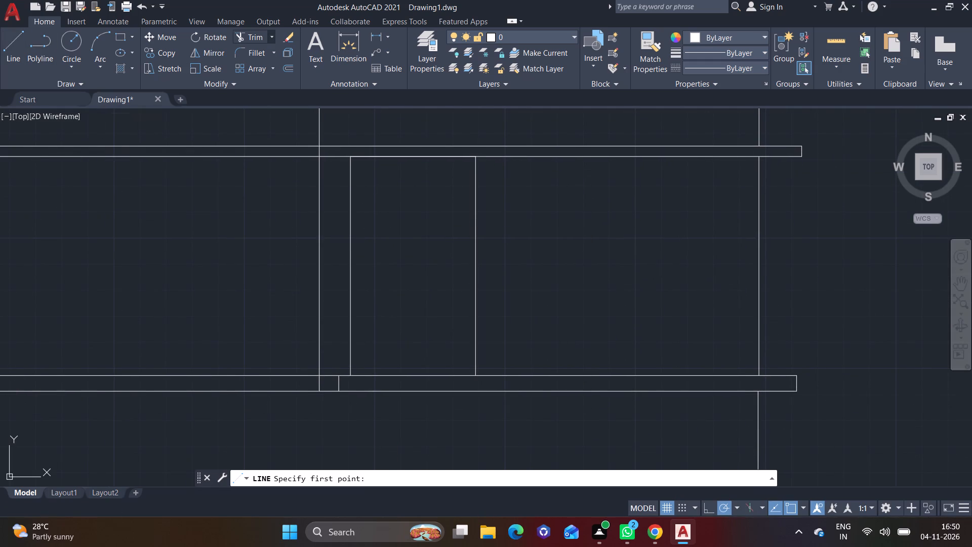
left_click(131, 33)
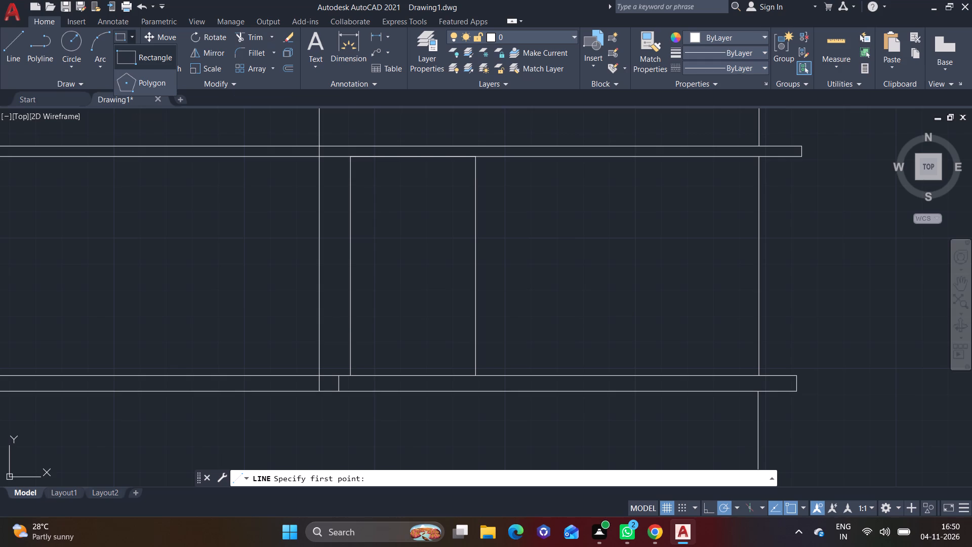
left_click(136, 54)
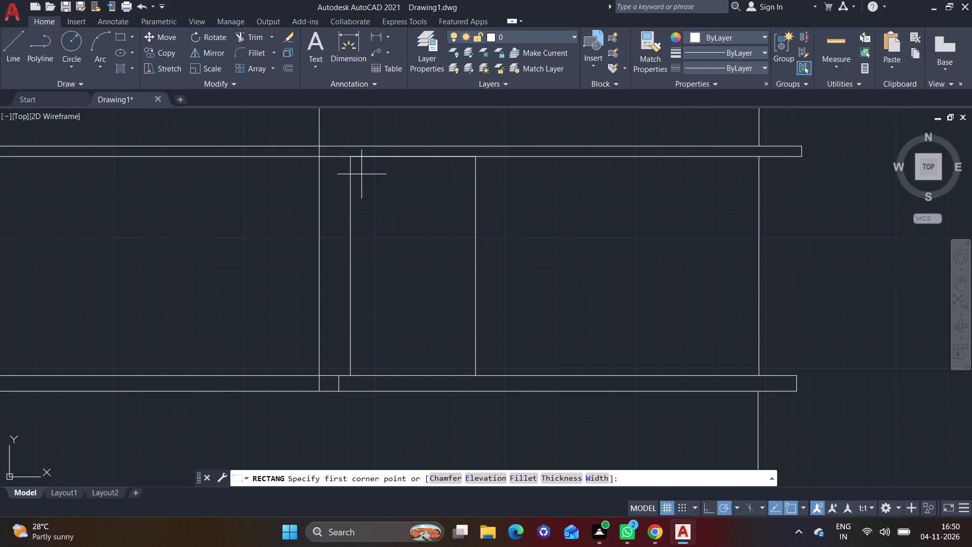
left_click(358, 165)
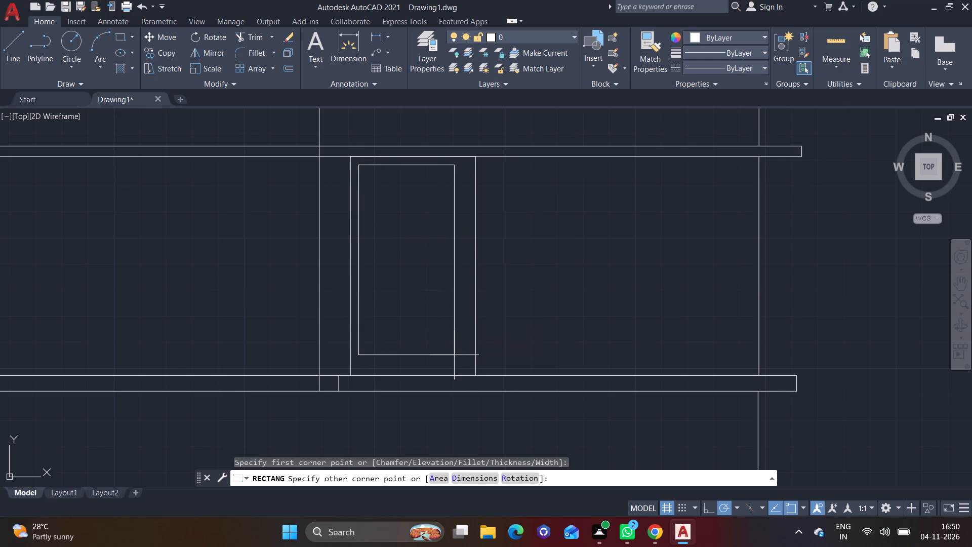
scroll(454, 355, "up", 1)
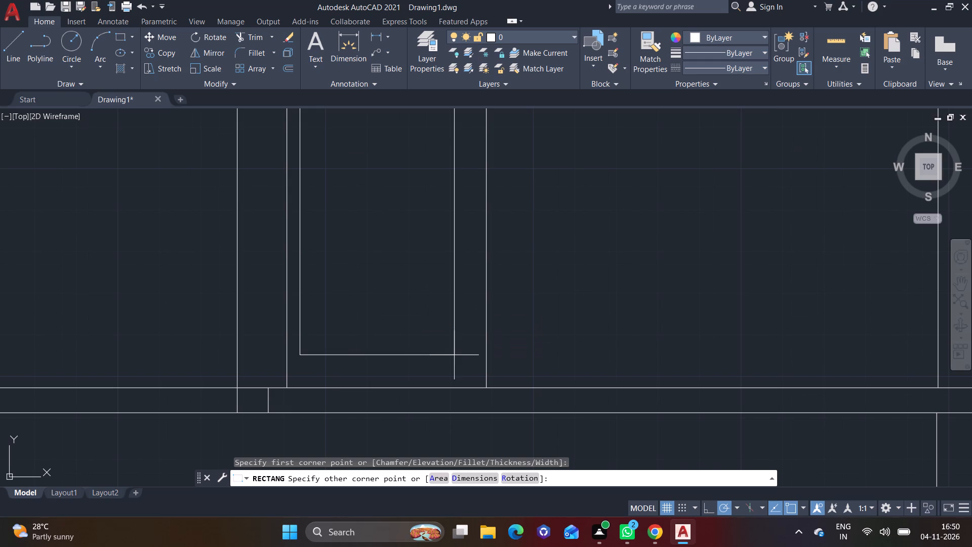
left_click(475, 375)
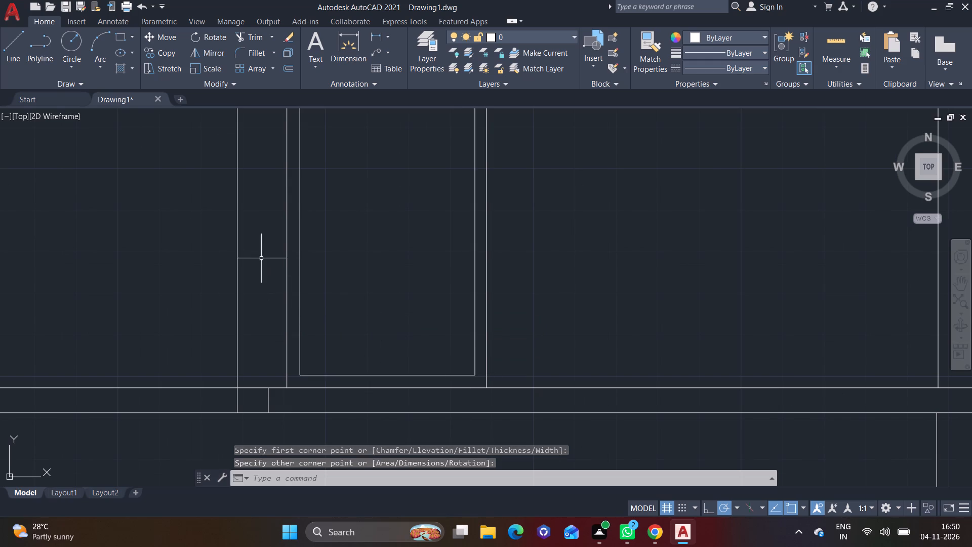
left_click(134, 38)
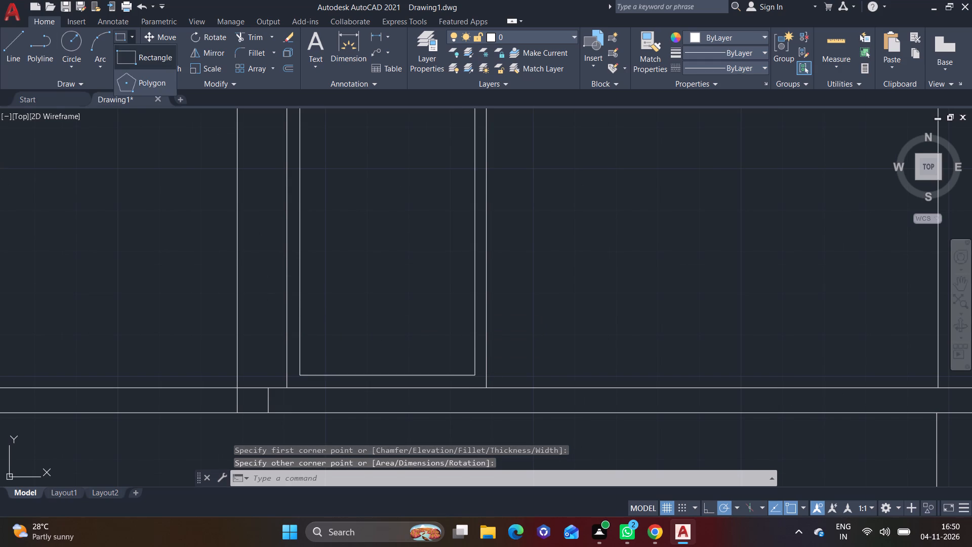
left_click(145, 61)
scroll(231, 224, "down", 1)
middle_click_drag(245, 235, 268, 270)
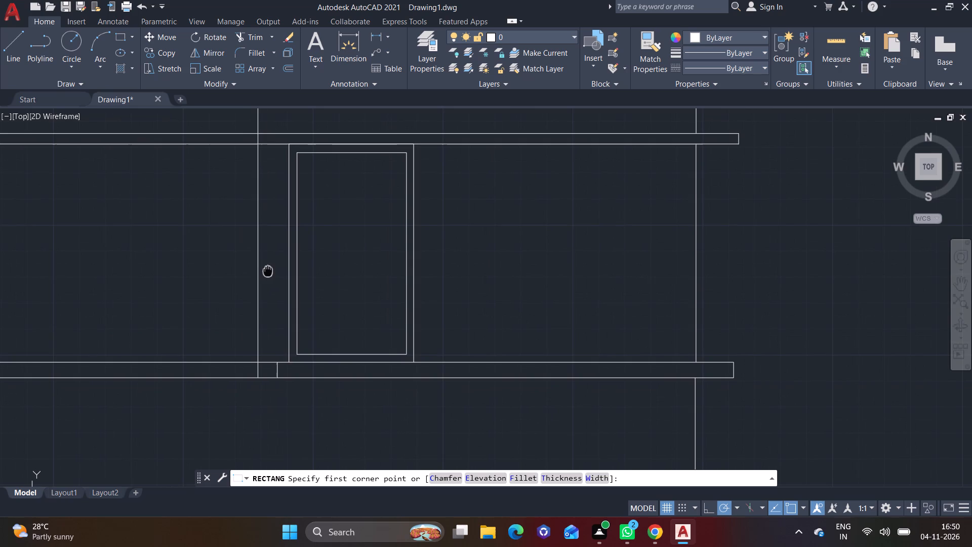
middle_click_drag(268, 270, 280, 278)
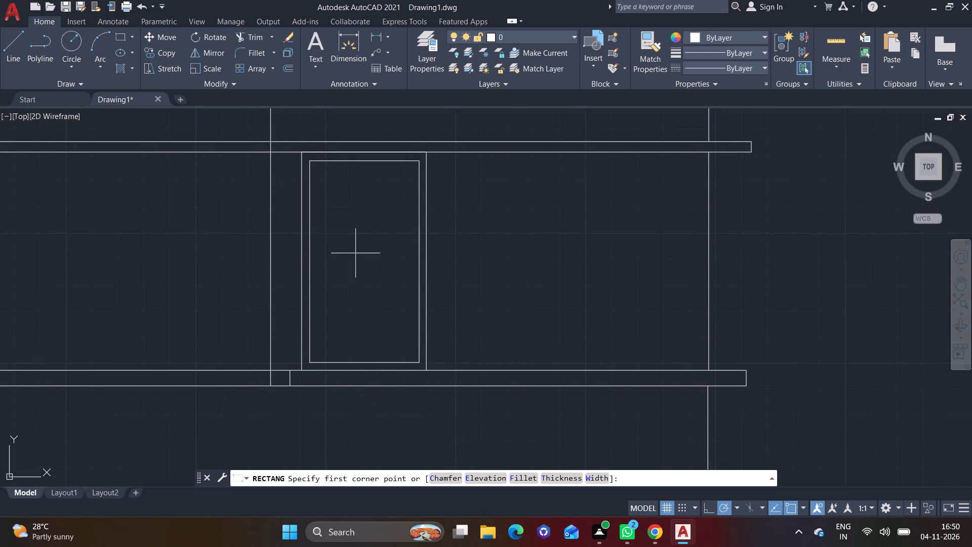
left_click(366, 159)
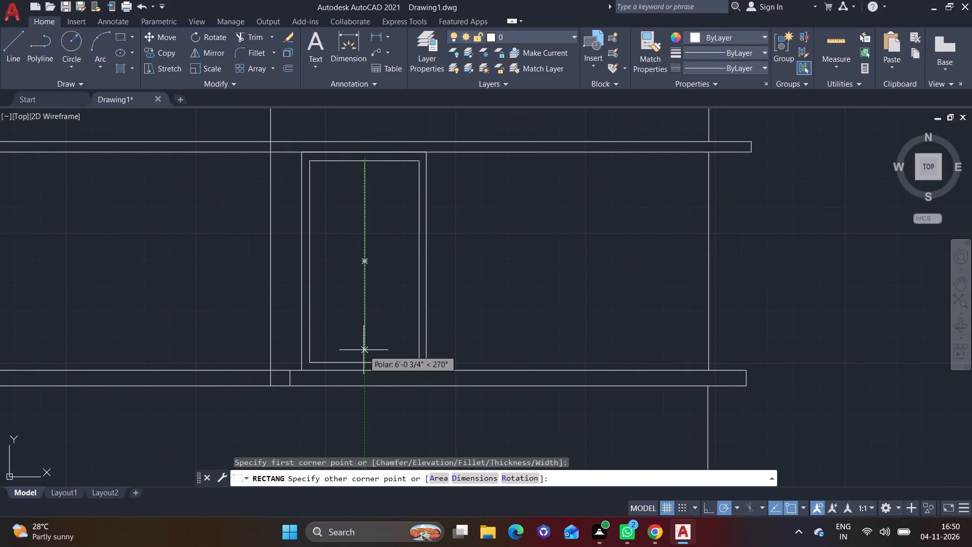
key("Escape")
Draw a vertical centre line from the midpoint of the inner rectangle's top edge down to the slab's top edge.
left_click(6, 38)
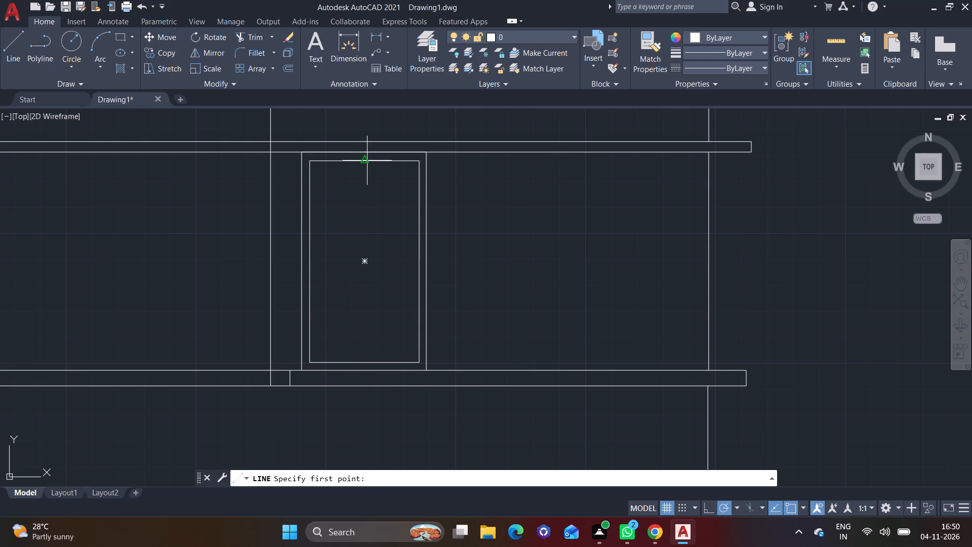
left_click(367, 159)
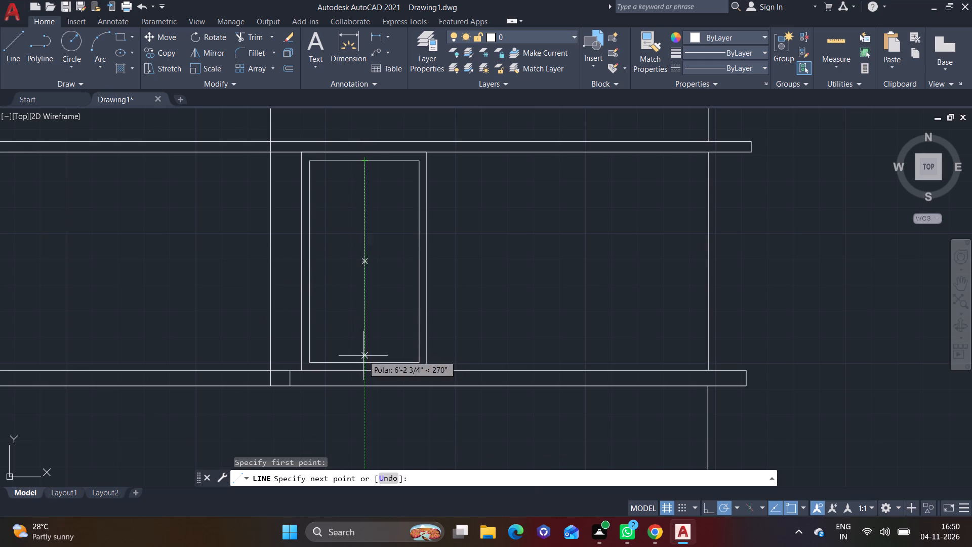
left_click(366, 368)
right_click(366, 368)
left_click(387, 375)
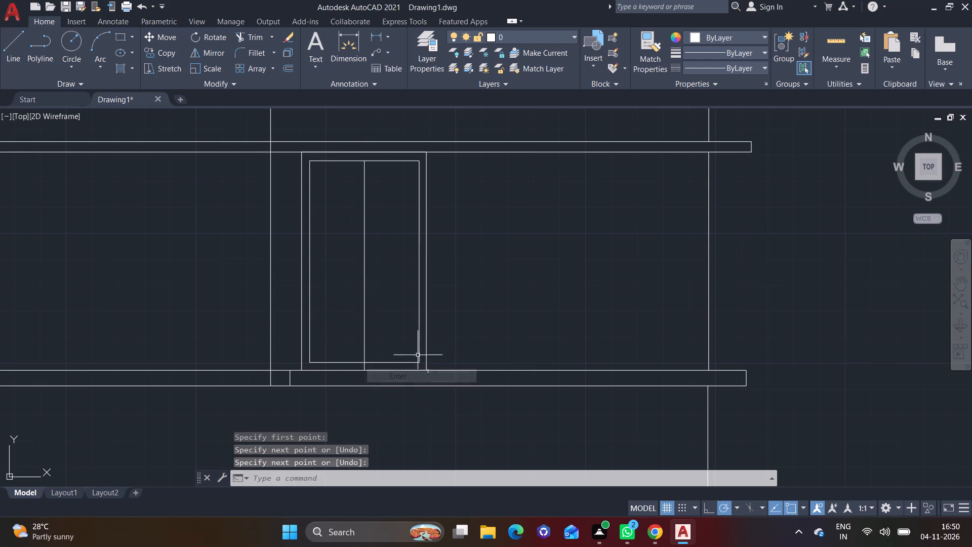
Draw a horizontal line across the inner rectangle between the midpoints of its left and right sides.
left_click(11, 60)
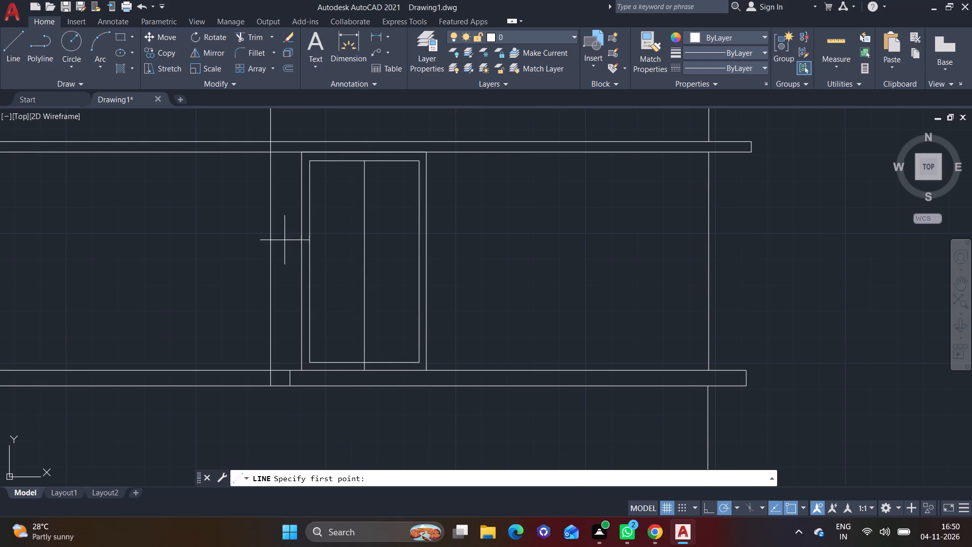
left_click(131, 35)
left_click(144, 63)
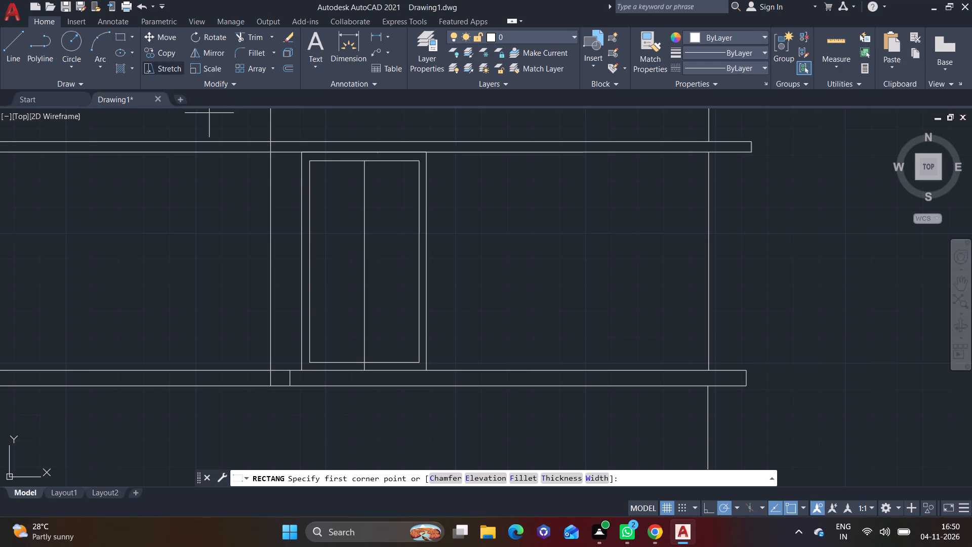
scroll(326, 219, "up", 1)
left_click(17, 44)
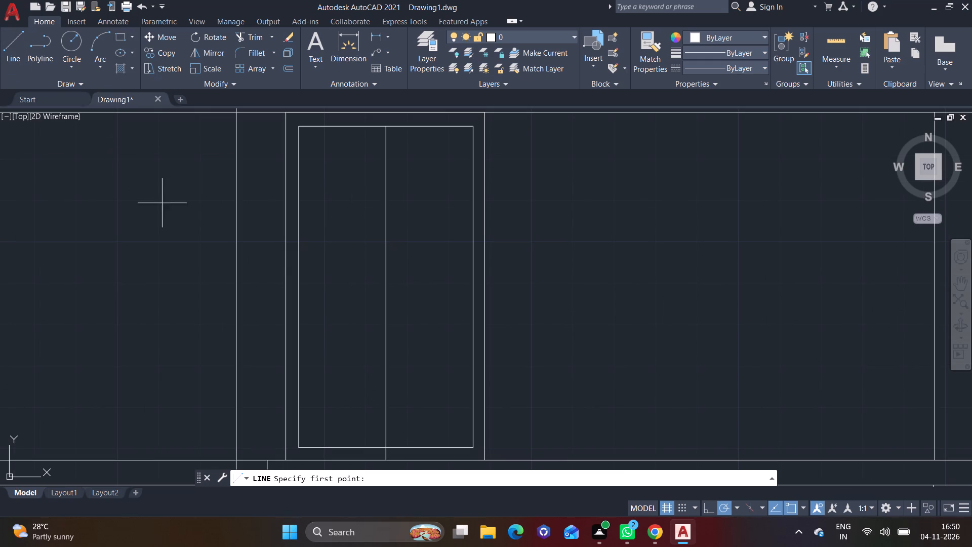
left_click(303, 287)
left_click(474, 286)
right_click(474, 286)
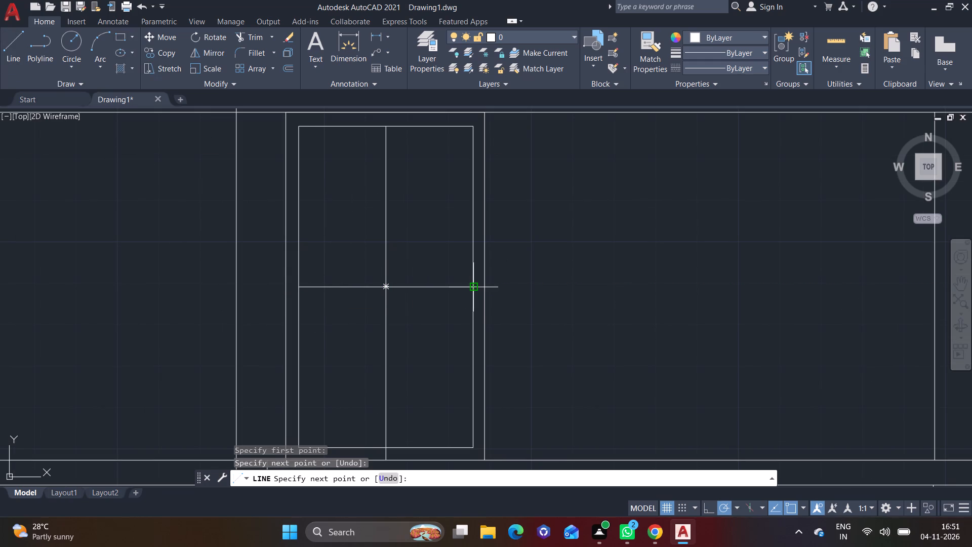
left_click(490, 289)
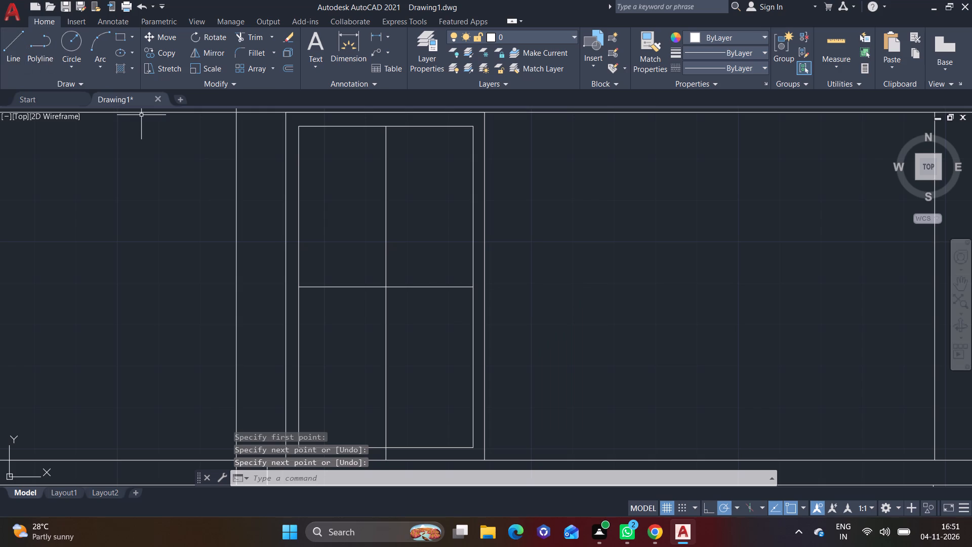
Draw a rectangle inside the upper-left quarter of the door, inset slightly from the quarter's edges.
left_click(130, 37)
left_click(132, 63)
scroll(251, 182, "down", 1)
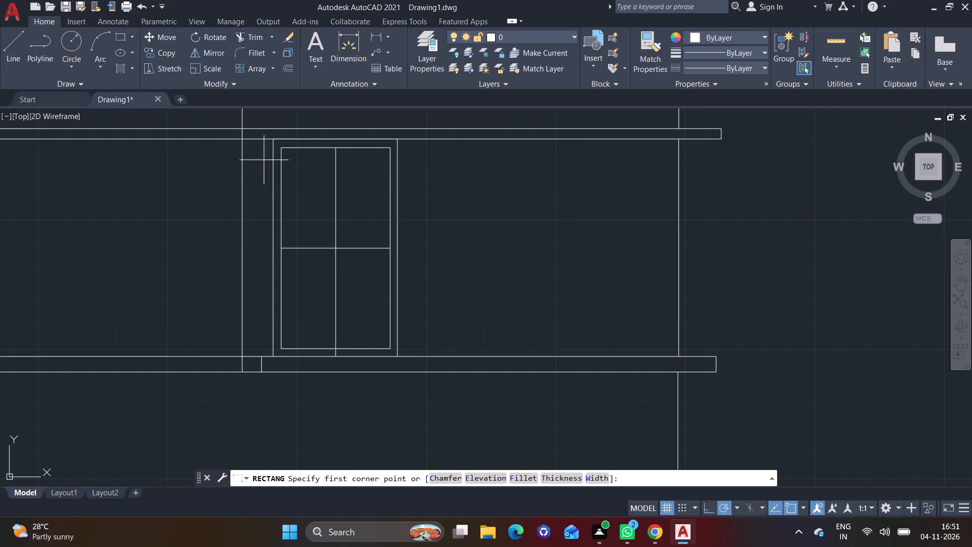
scroll(297, 174, "up", 1)
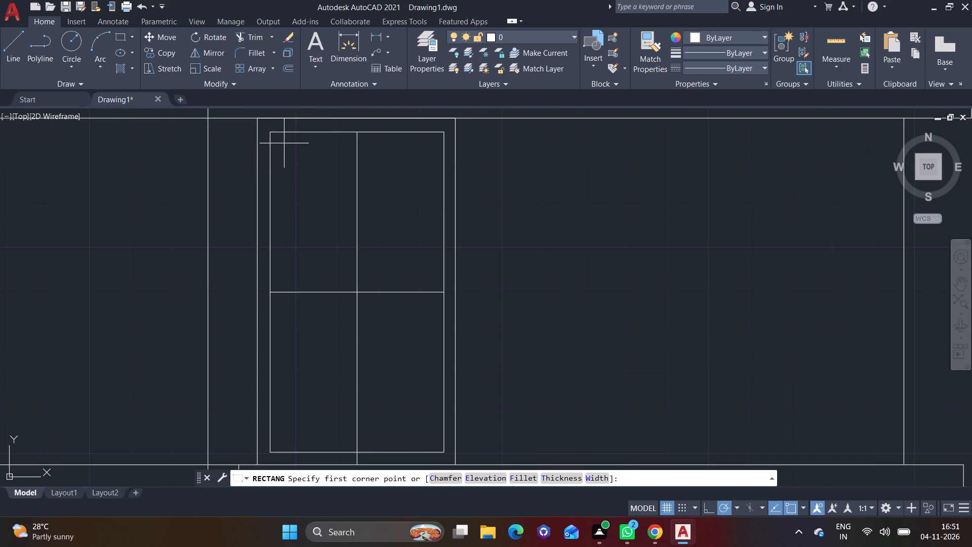
left_click(284, 143)
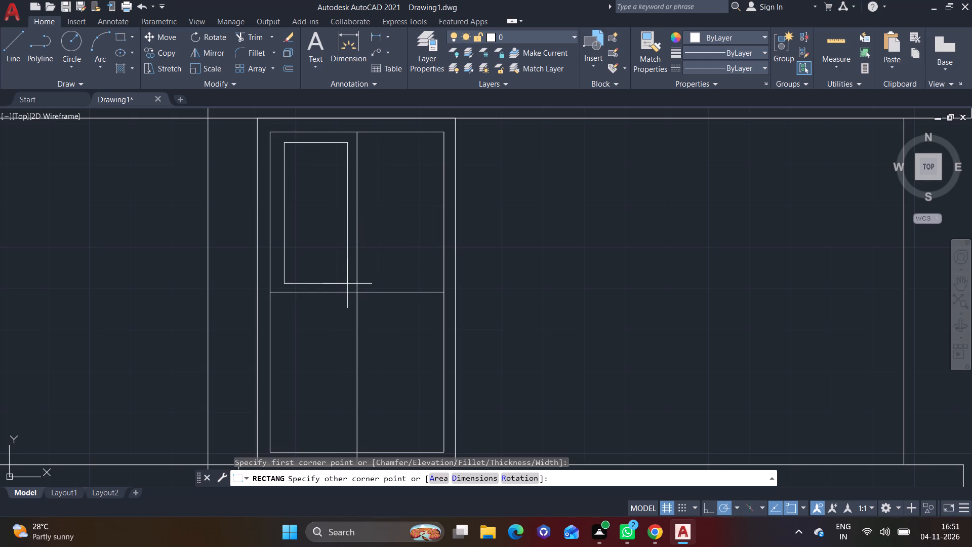
Draw a second, smaller rectangle nested inside the upper-left panel rectangle.
left_click(135, 35)
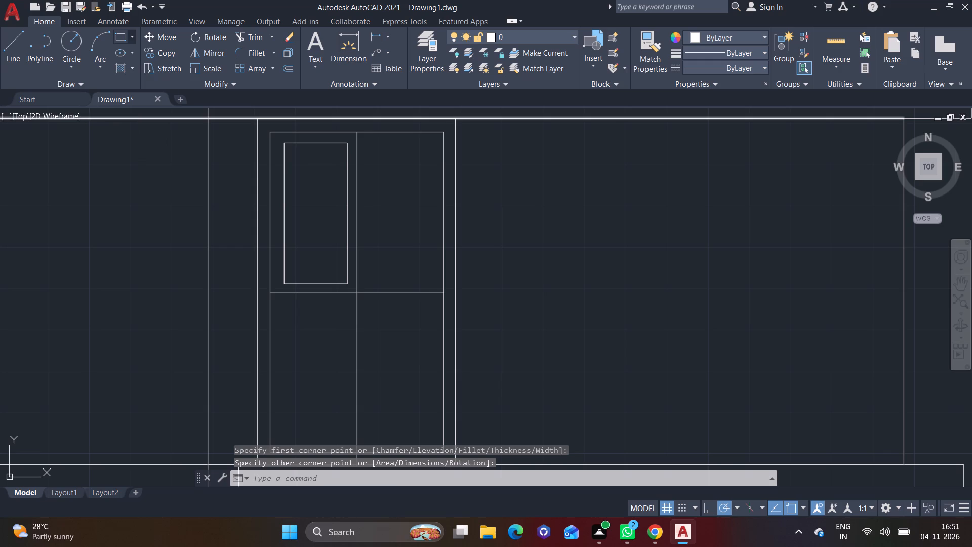
left_click(137, 52)
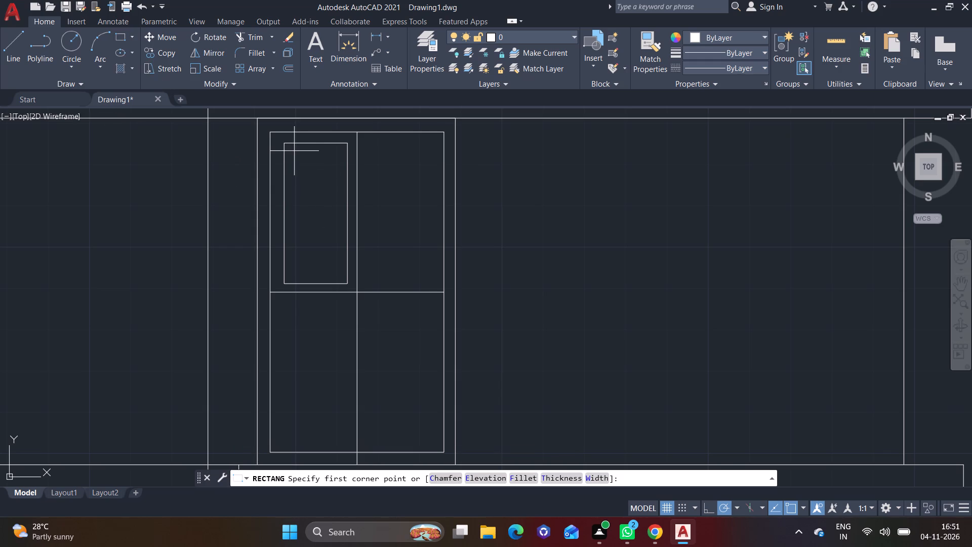
left_click(294, 152)
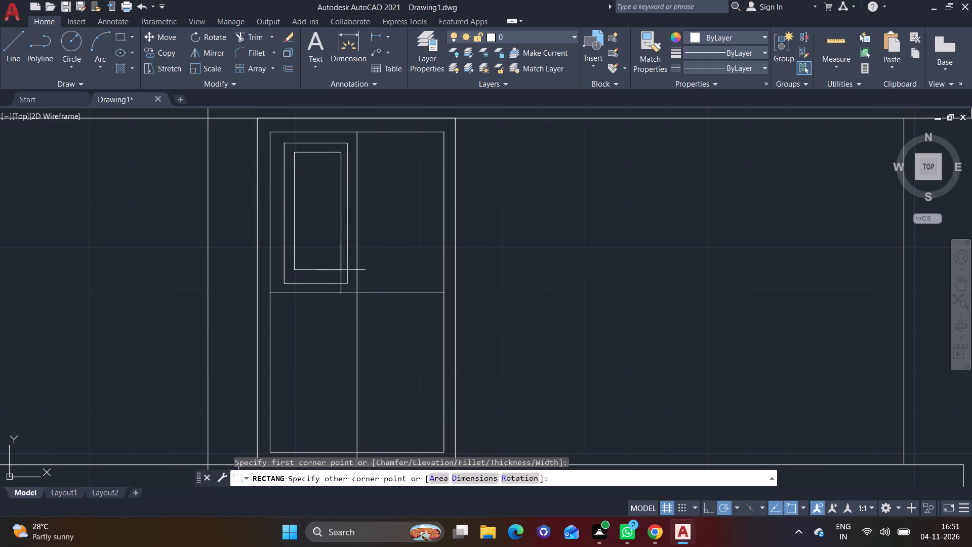
left_click(337, 276)
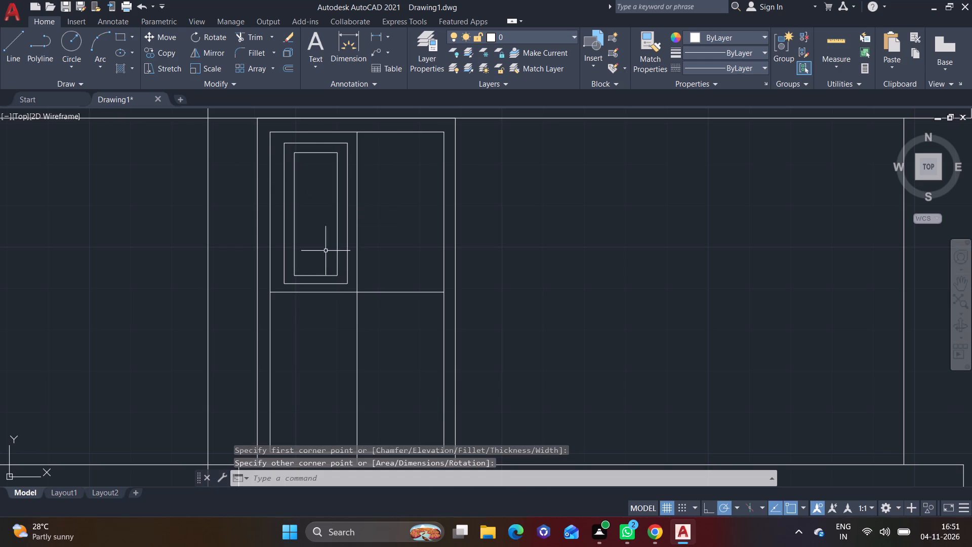
Join the upper-left and upper-right corners of the two nested panel rectangles with short diagonal lines.
left_click(16, 42)
middle_click_drag(163, 137, 171, 197)
scroll(287, 198, "up", 1)
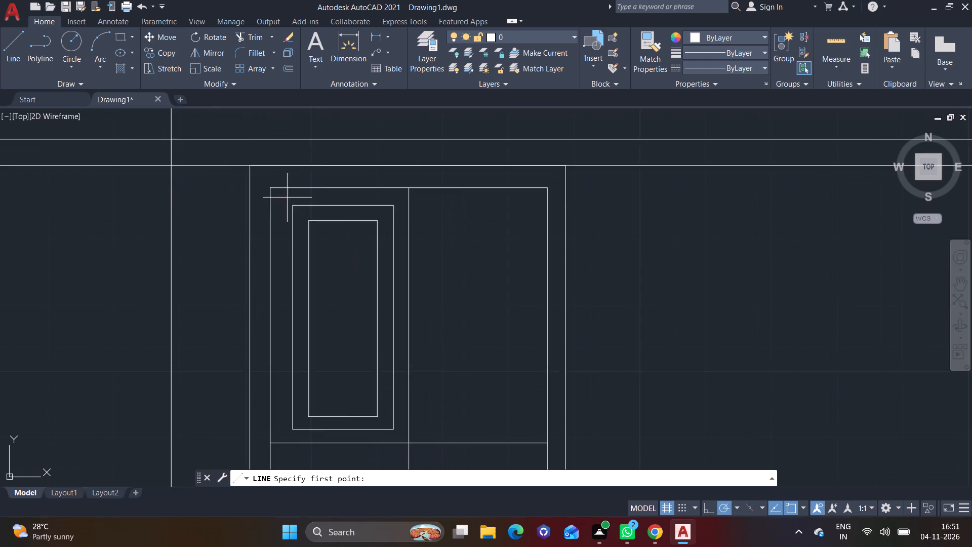
scroll(287, 198, "up", 1)
left_click(317, 229)
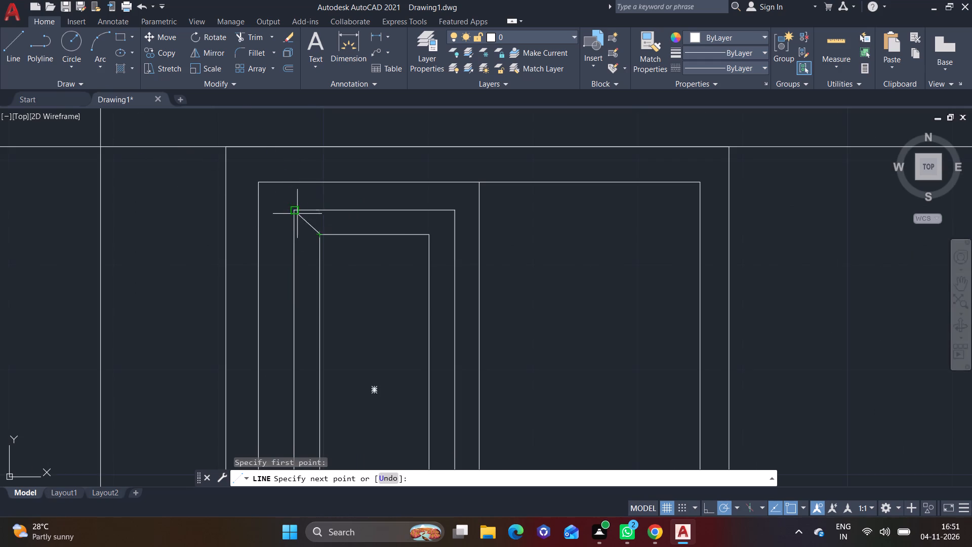
left_click(297, 214)
right_click(297, 214)
left_click(317, 218)
left_click(14, 56)
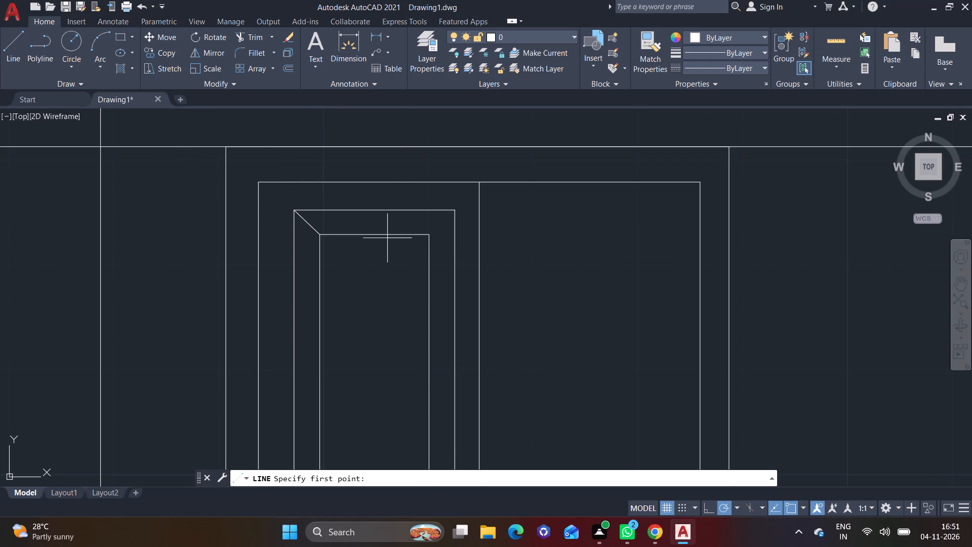
left_click(431, 237)
left_click(454, 212)
right_click(454, 212)
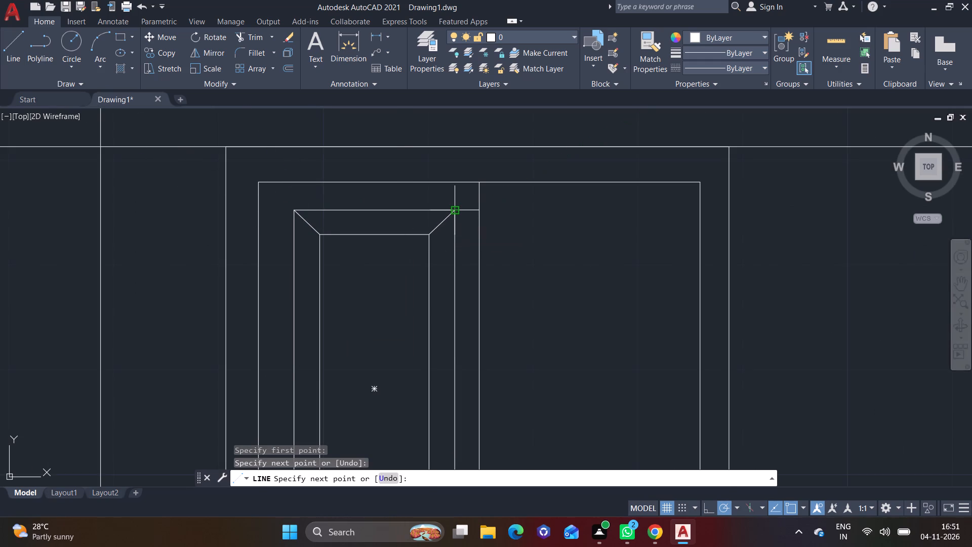
left_click(469, 220)
Join the lower-left corners of the two nested panel rectangles with a short diagonal line.
left_click(4, 61)
middle_click_drag(265, 297, 270, 234)
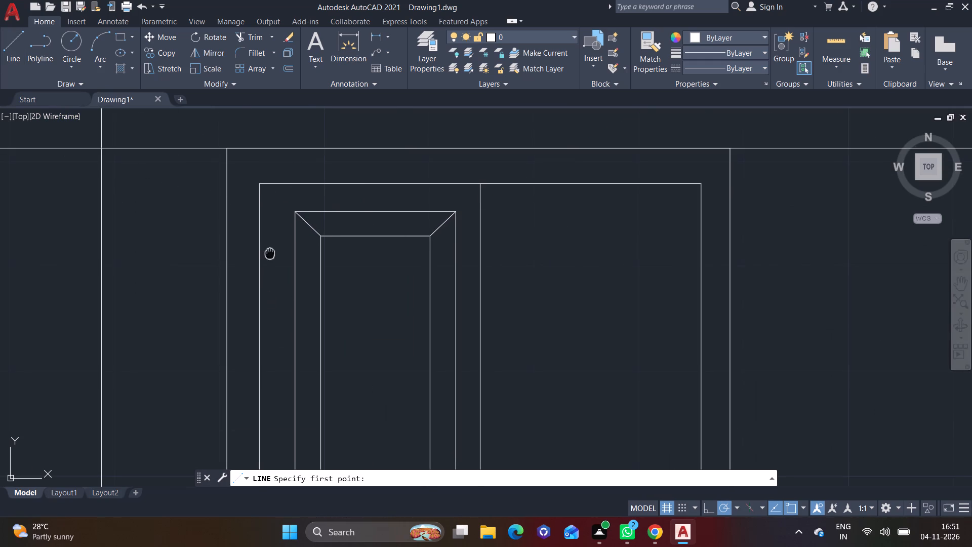
middle_click_drag(270, 234, 270, 192)
scroll(310, 315, "down", 1)
middle_click_drag(342, 353, 340, 259)
scroll(301, 304, "up", 2)
left_click(336, 295)
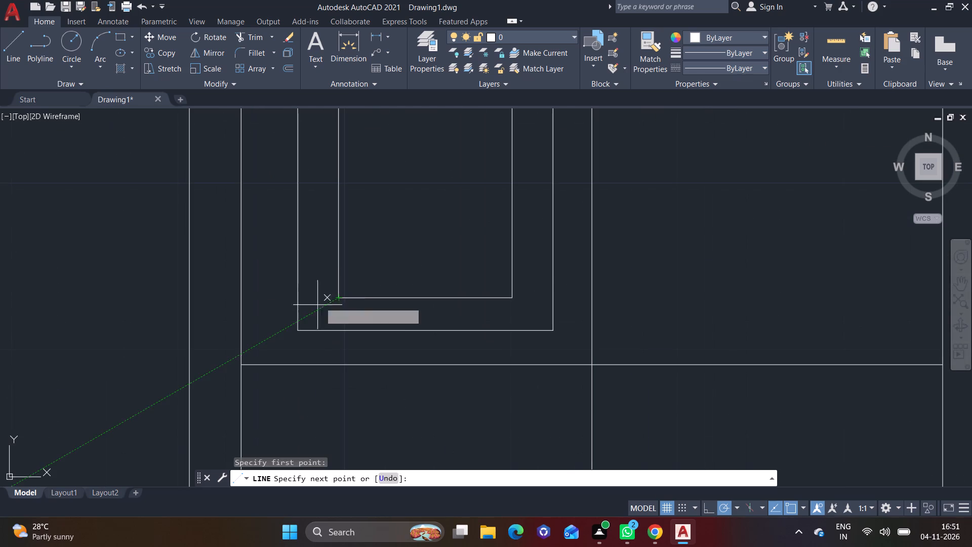
left_click(301, 330)
right_click(301, 330)
left_click(322, 332)
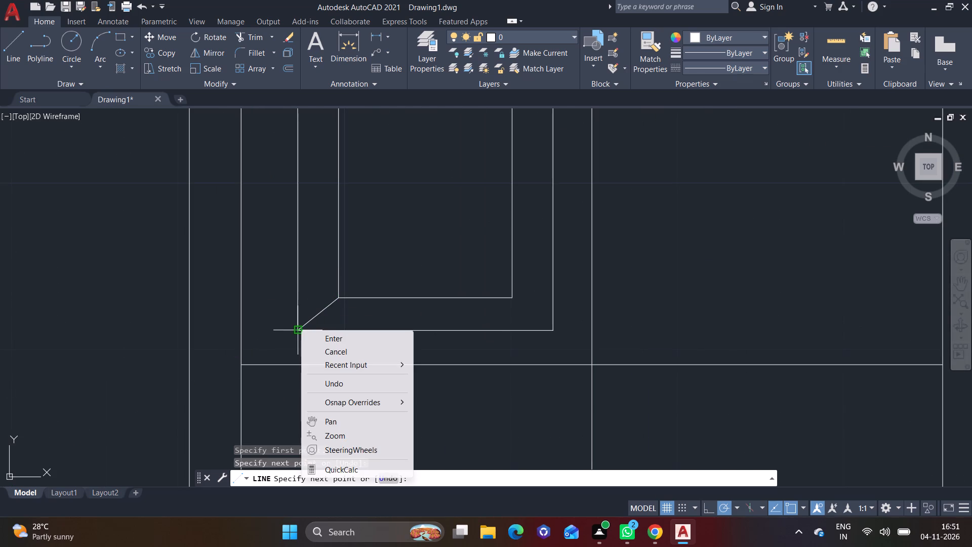
Join the lower-right corners of the two nested panel rectangles with a short diagonal line.
left_click(17, 45)
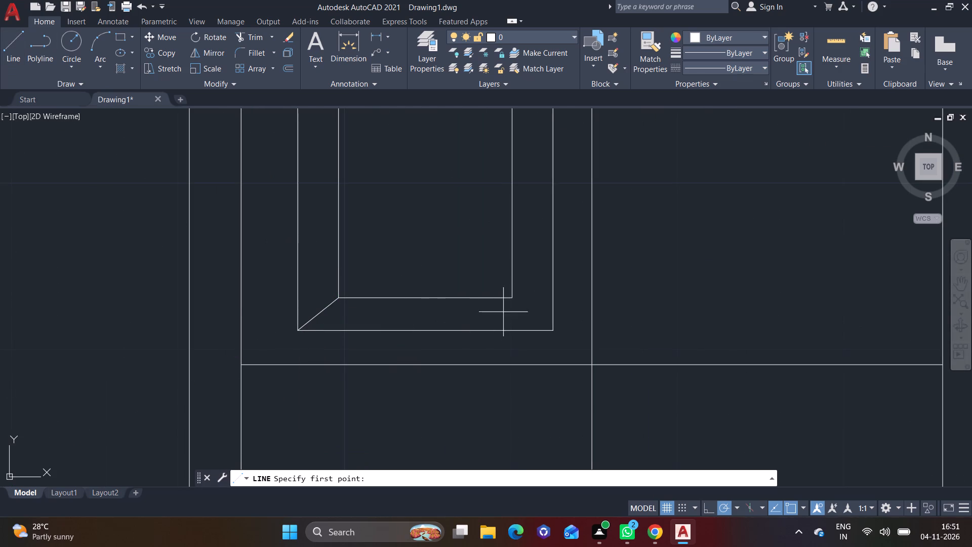
left_click(510, 299)
left_click(550, 328)
right_click(550, 328)
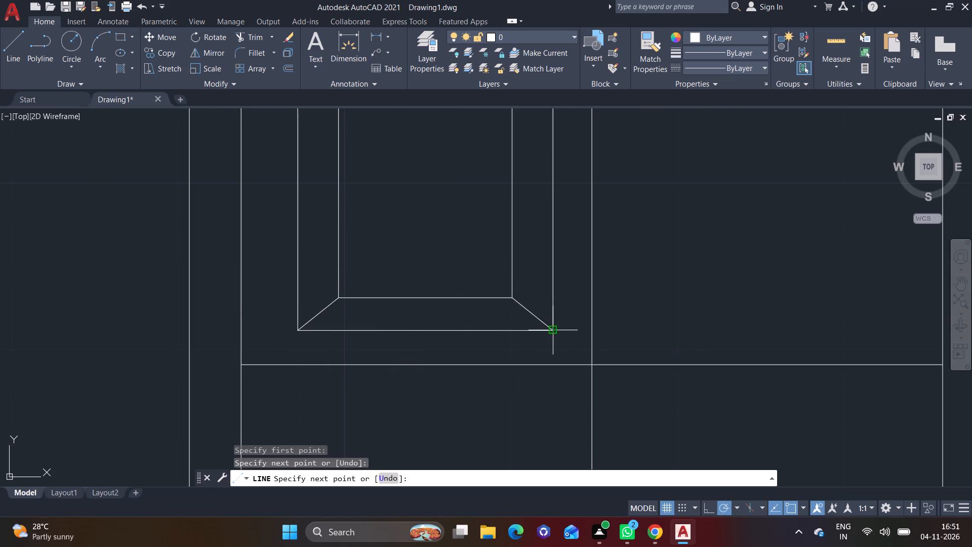
left_click(577, 335)
Copy the complete bevelled upper-left panel horizontally into the door's upper-right quarter, using its lower-left corner as base point.
scroll(358, 319, "down", 3)
middle_click_drag(334, 303, 335, 330)
scroll(335, 330, "down", 1)
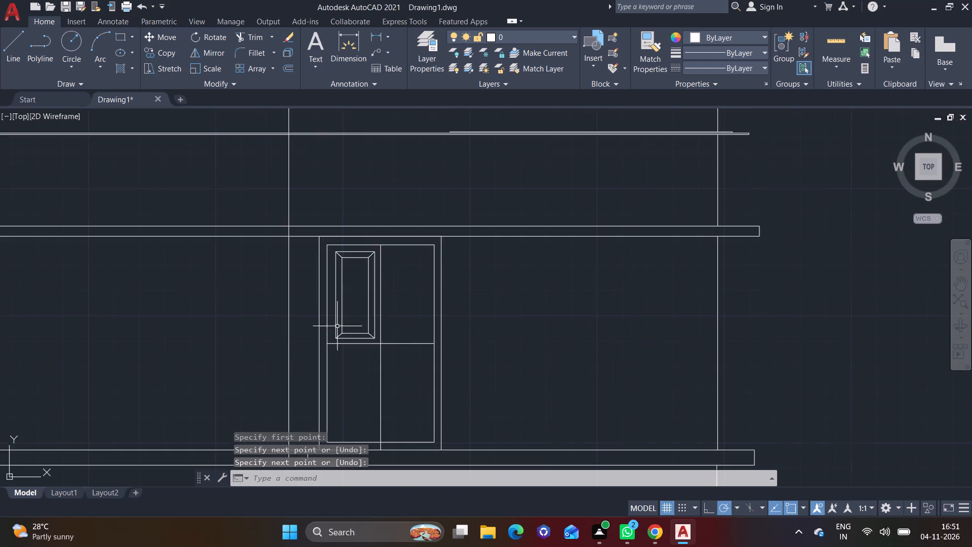
scroll(337, 318, "up", 1)
middle_click_drag(351, 323, 348, 310)
scroll(363, 303, "up", 1)
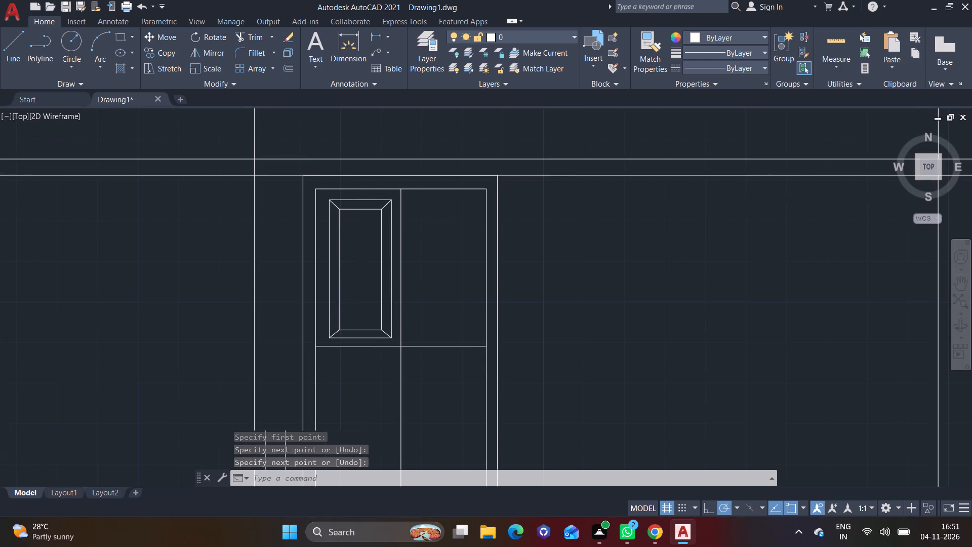
left_click(294, 128)
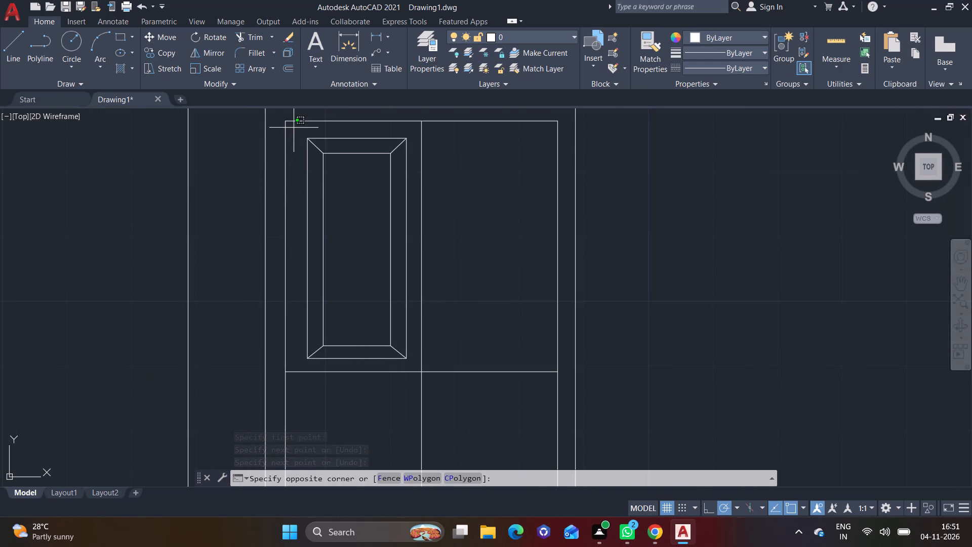
left_click(412, 364)
left_click(167, 55)
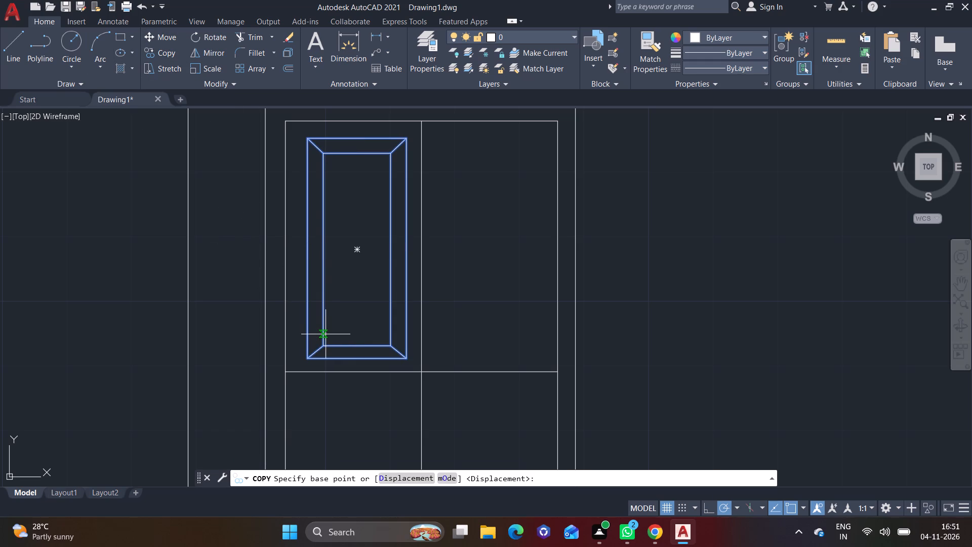
left_click(304, 357)
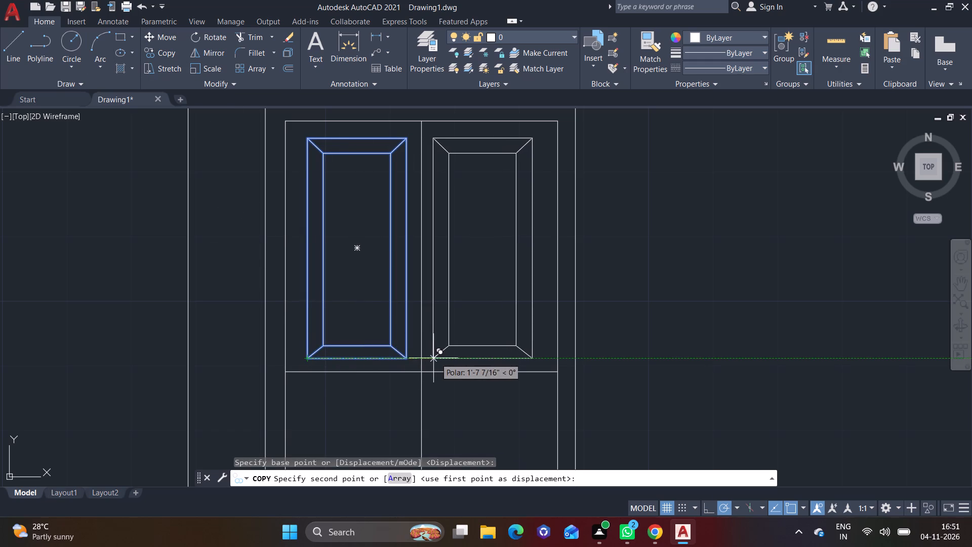
left_click(442, 358)
Place further copies of the bevelled panel in the door's lower-right and lower-left quarters.
scroll(439, 403, "down", 2)
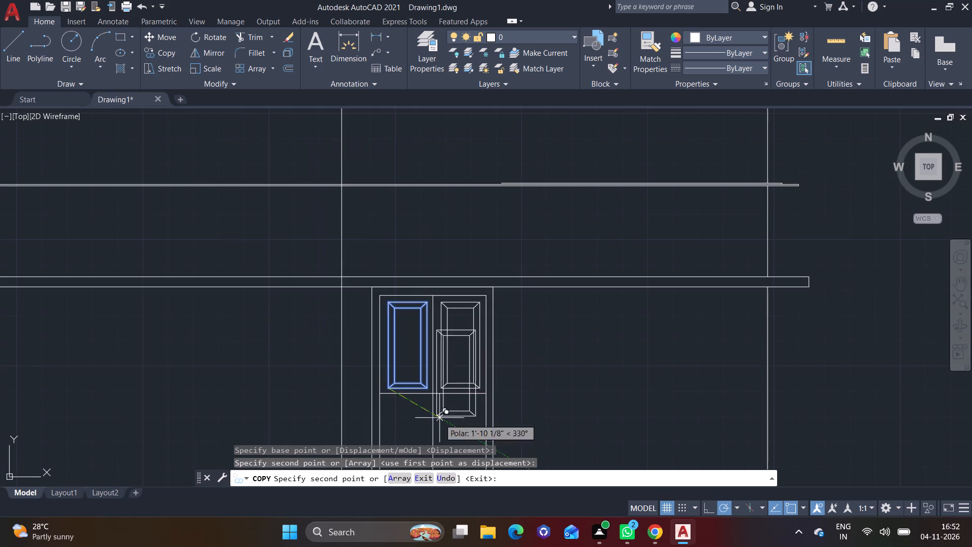
middle_click_drag(439, 419, 455, 303)
scroll(461, 372, "up", 1)
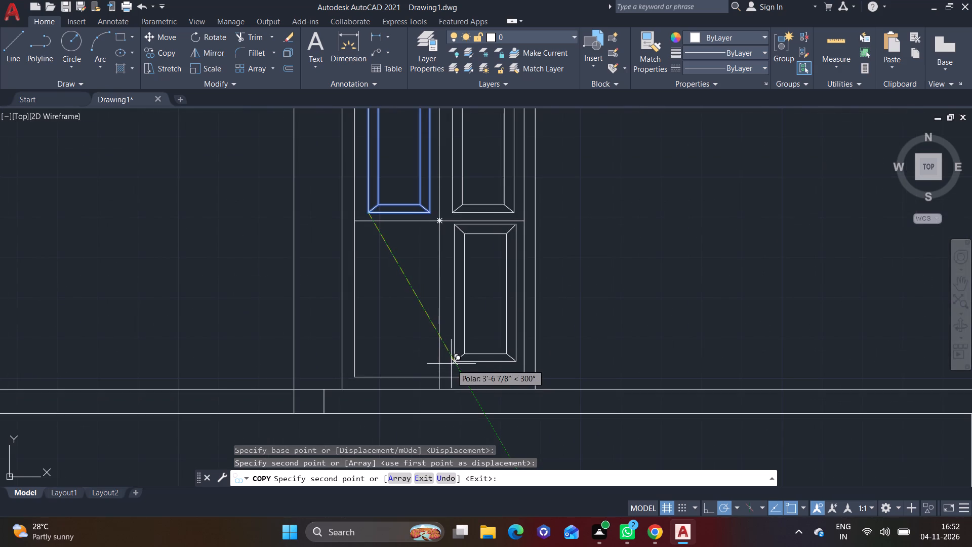
scroll(449, 369, "up", 2)
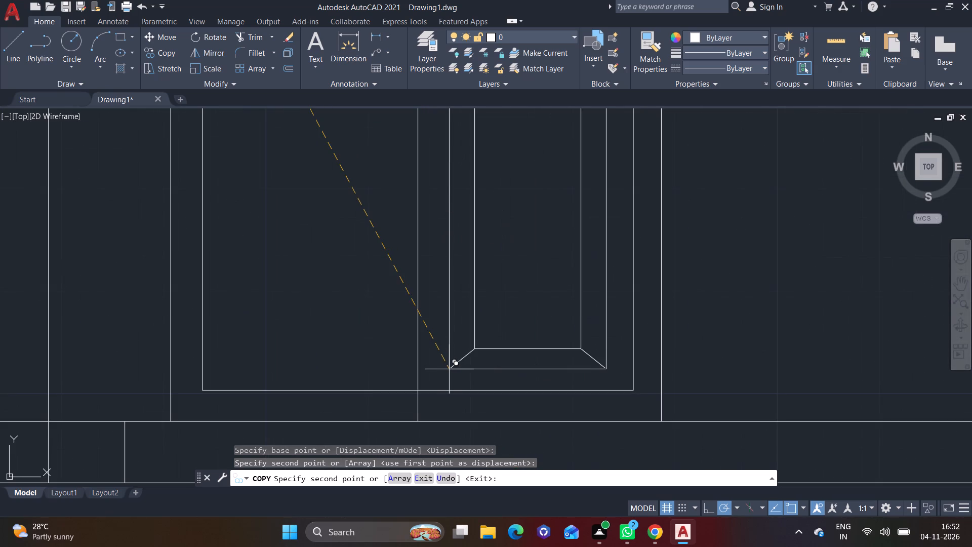
left_click(450, 368)
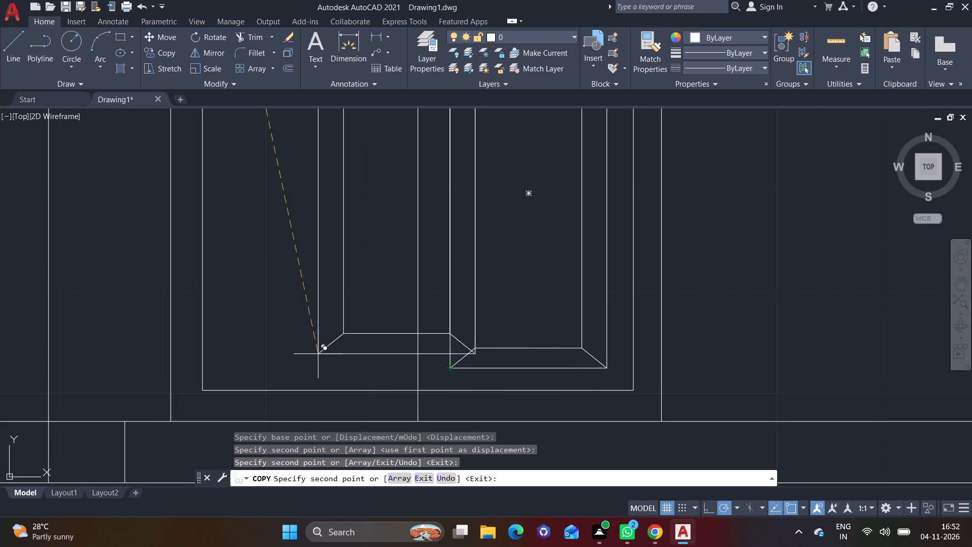
left_click(239, 366)
scroll(96, 324, "down", 2)
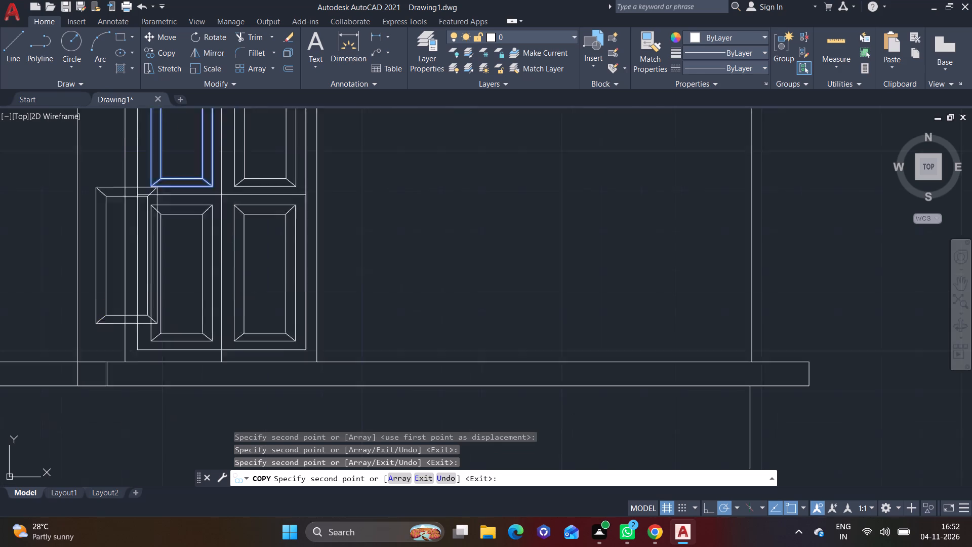
scroll(96, 324, "down", 1)
key("Escape")
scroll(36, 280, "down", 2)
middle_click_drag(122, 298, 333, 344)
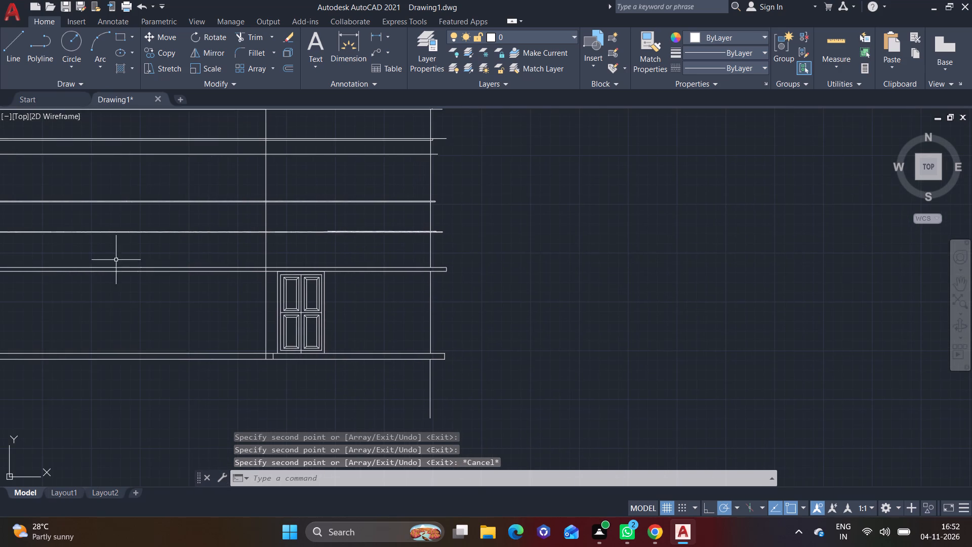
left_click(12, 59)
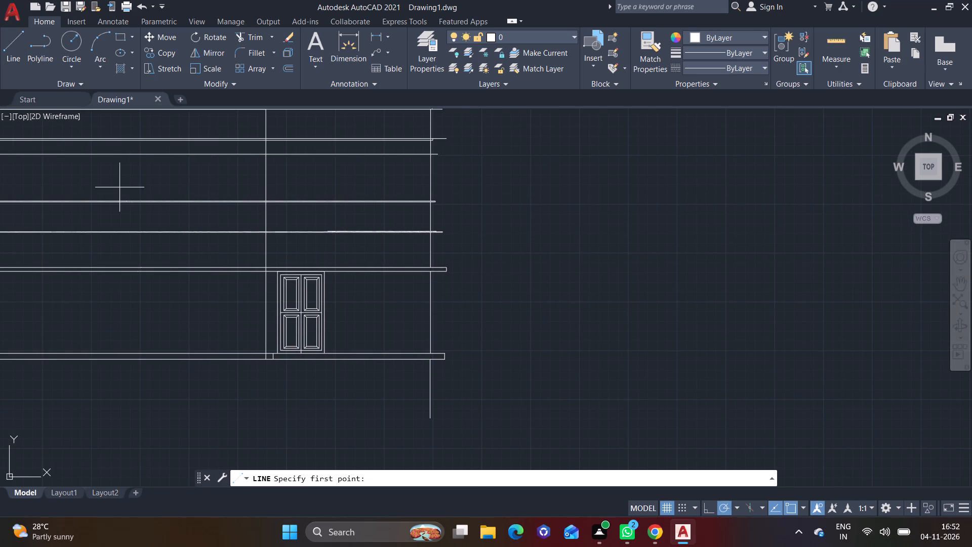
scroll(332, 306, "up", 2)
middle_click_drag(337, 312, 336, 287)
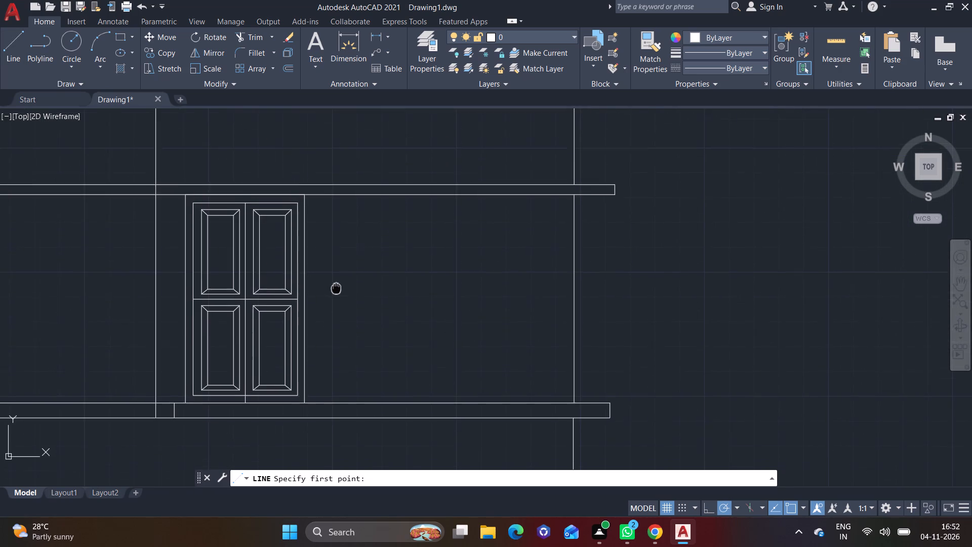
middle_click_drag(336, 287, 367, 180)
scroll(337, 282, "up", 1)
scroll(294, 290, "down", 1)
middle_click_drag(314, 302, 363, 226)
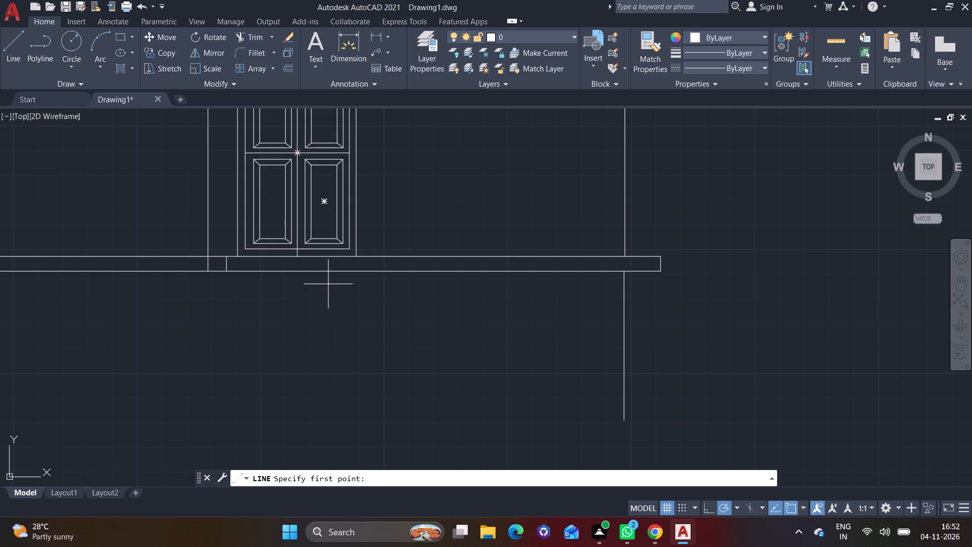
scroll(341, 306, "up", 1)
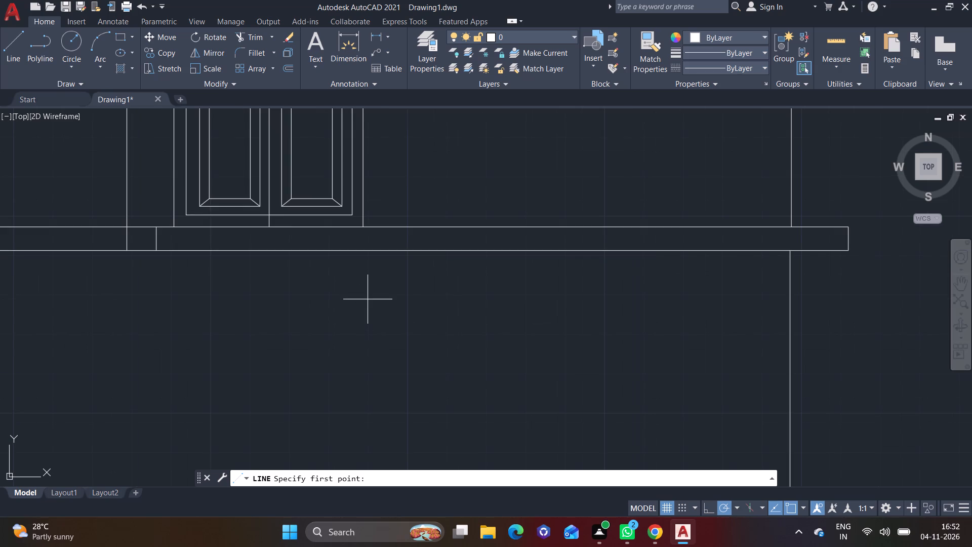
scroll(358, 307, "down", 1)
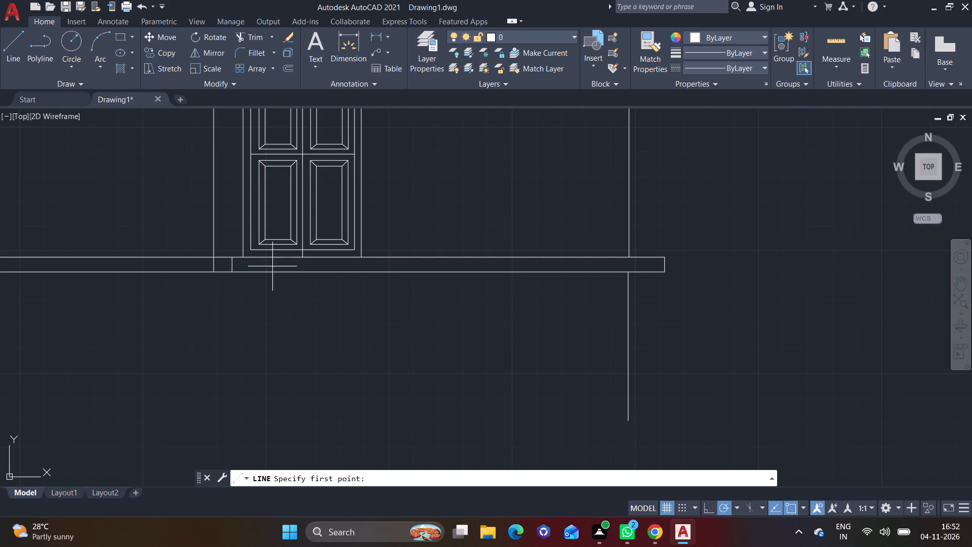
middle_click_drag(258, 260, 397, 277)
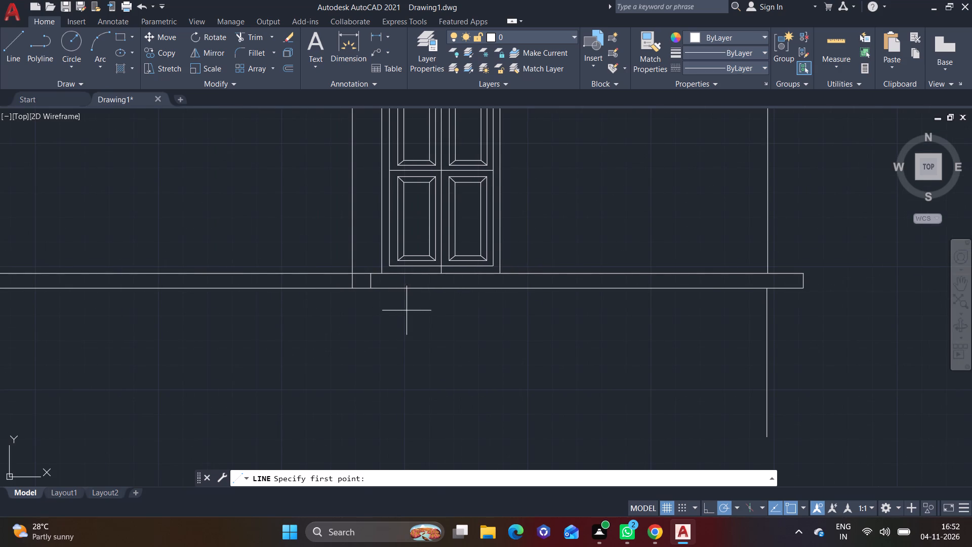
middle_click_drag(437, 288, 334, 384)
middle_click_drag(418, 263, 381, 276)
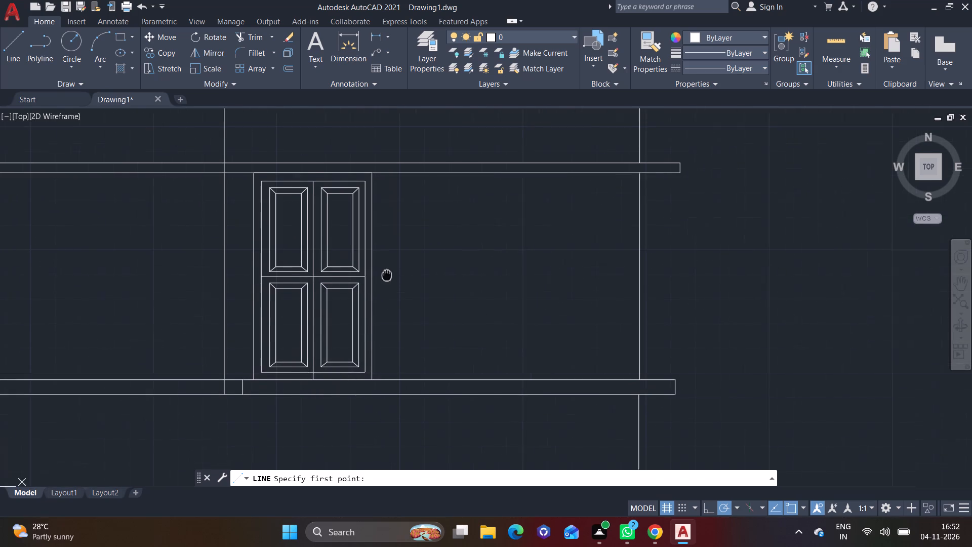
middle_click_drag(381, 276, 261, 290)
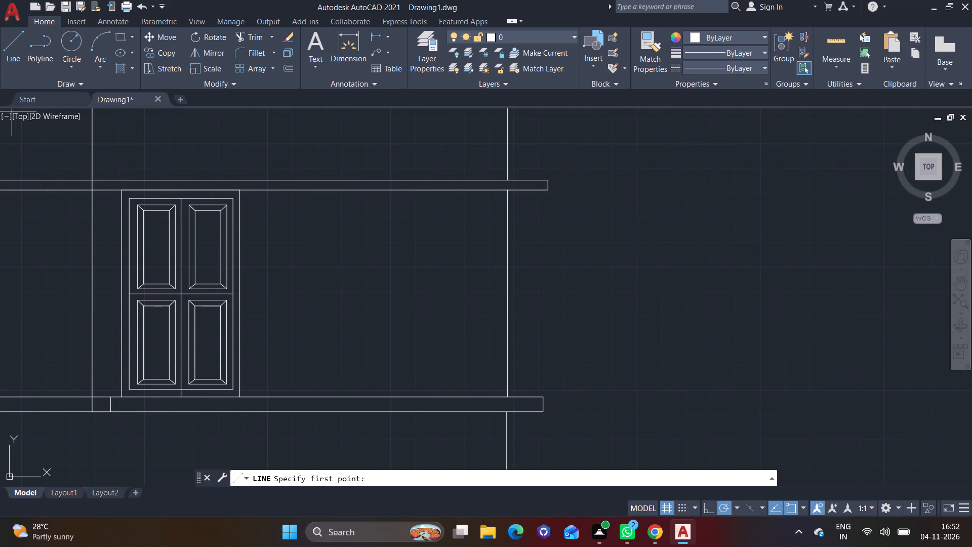
Start a new rectangle with the Rectangle command.
left_click(132, 36)
left_click(133, 54)
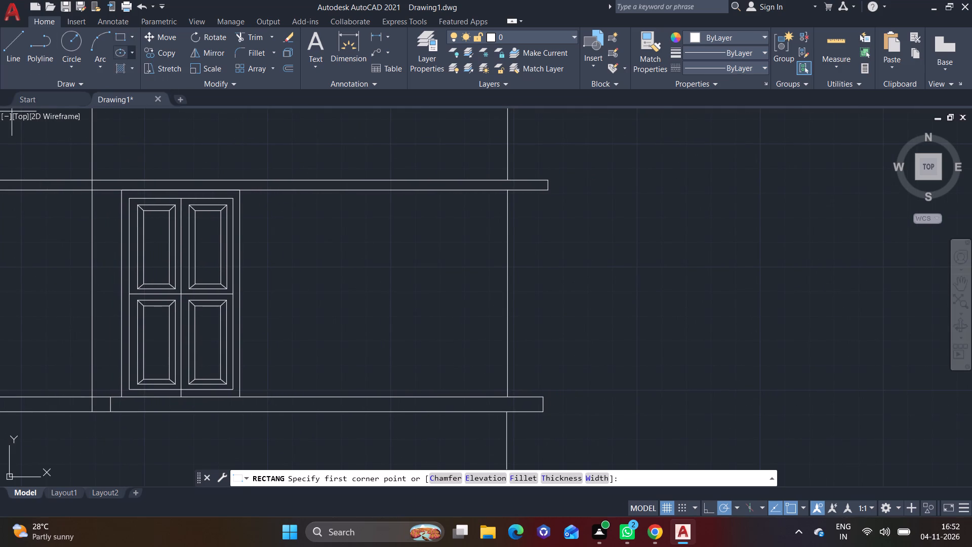
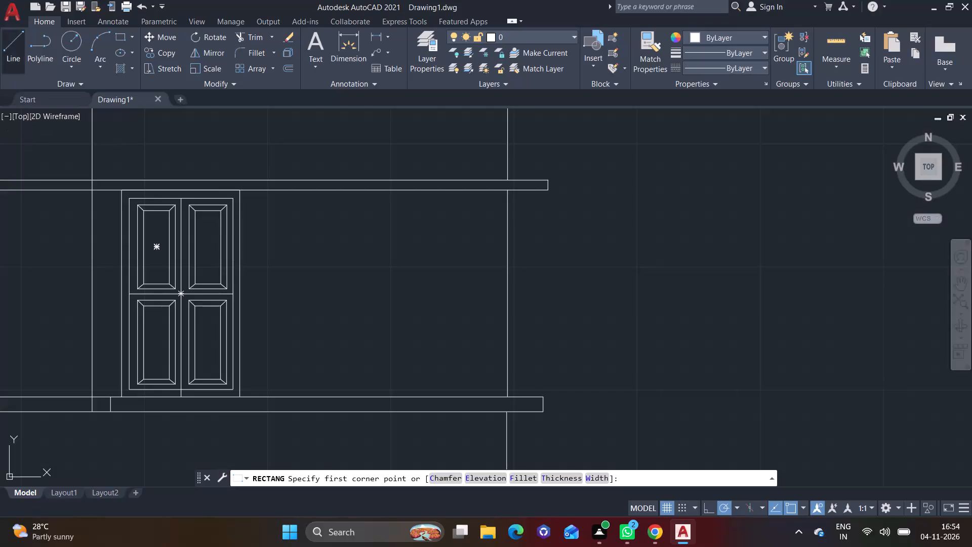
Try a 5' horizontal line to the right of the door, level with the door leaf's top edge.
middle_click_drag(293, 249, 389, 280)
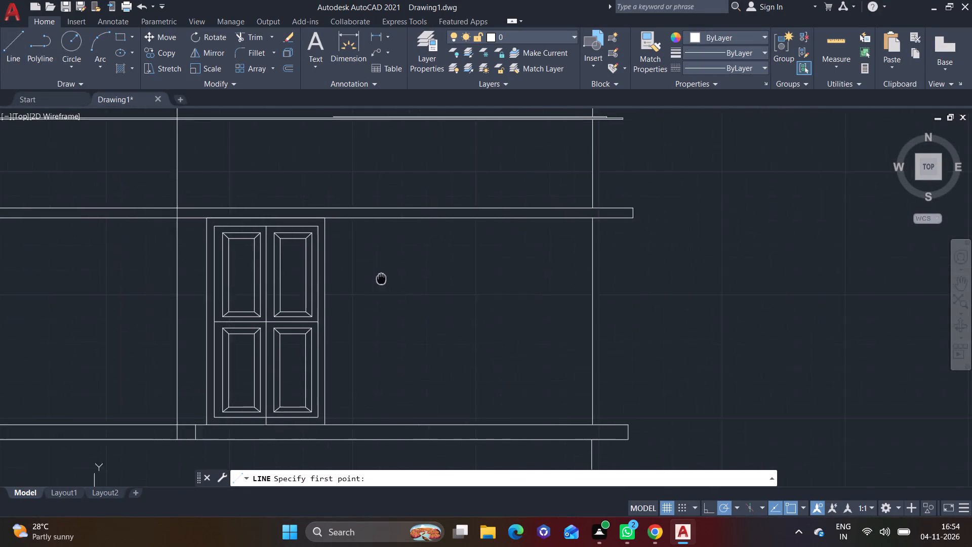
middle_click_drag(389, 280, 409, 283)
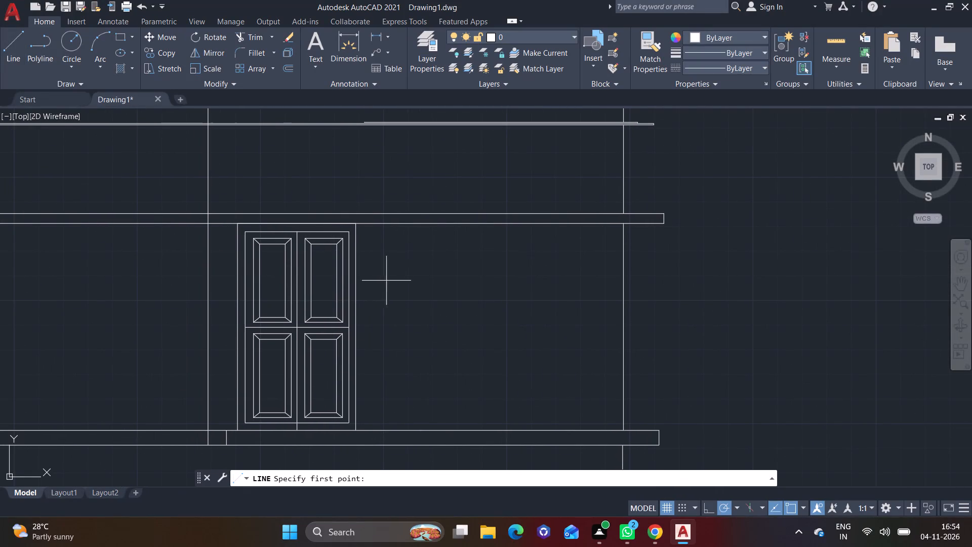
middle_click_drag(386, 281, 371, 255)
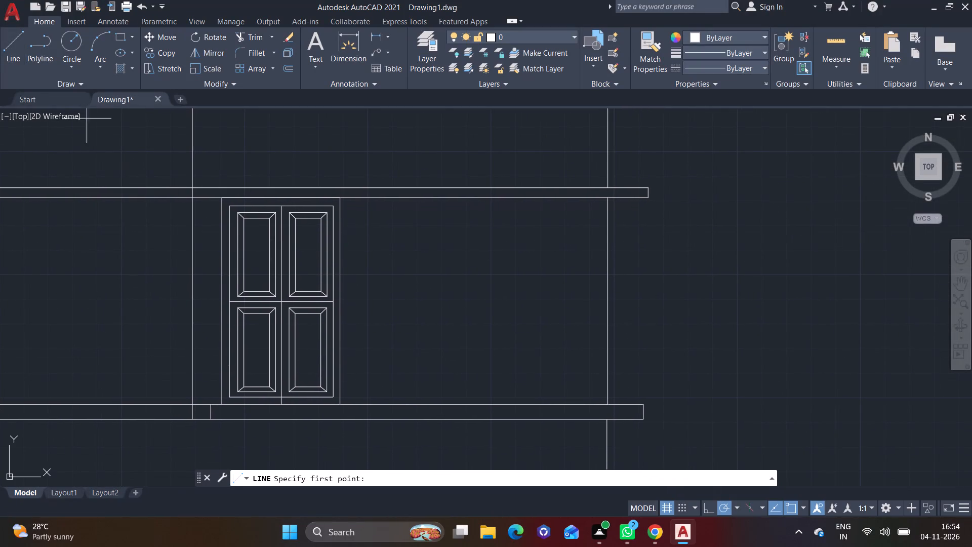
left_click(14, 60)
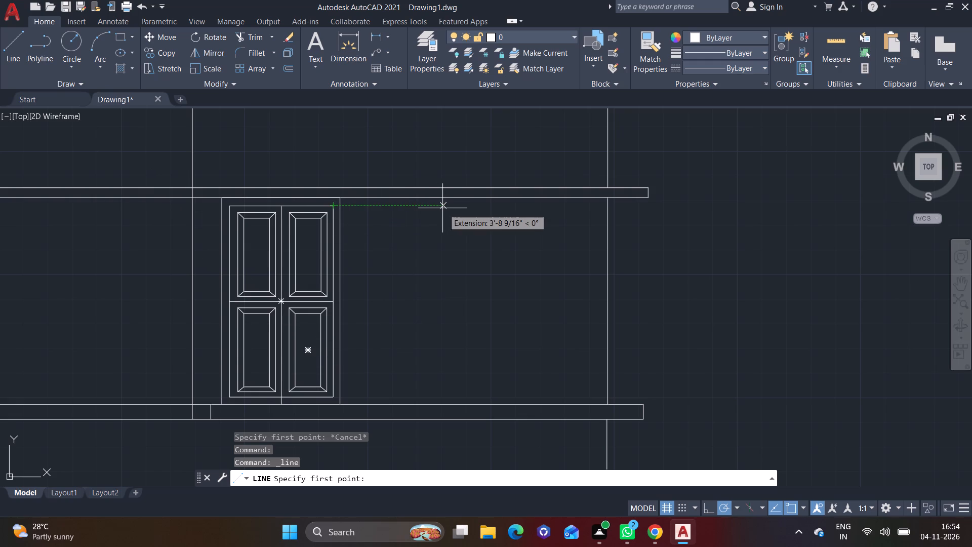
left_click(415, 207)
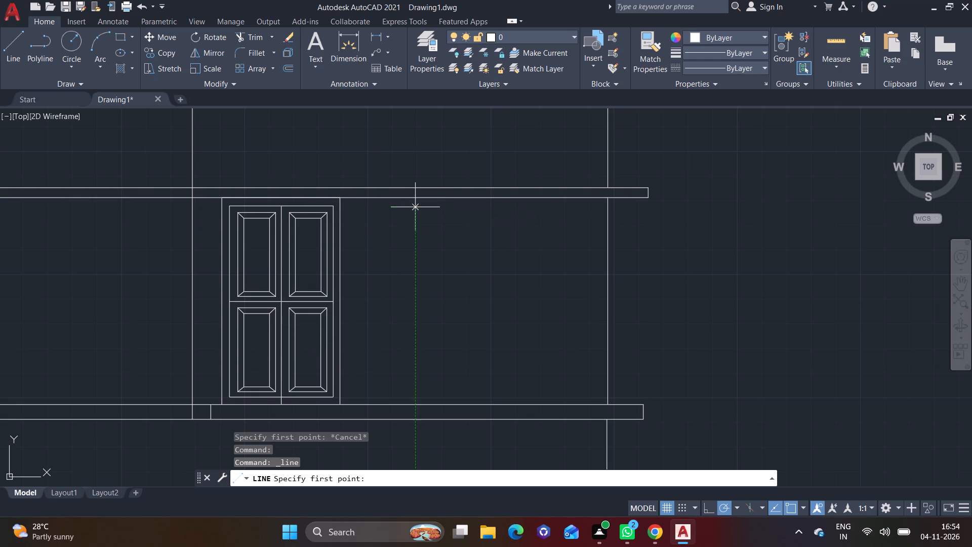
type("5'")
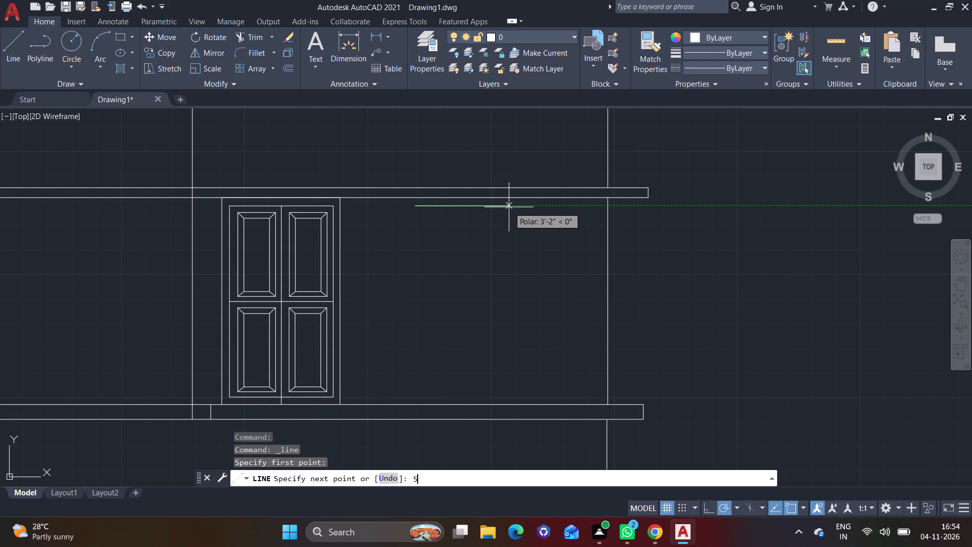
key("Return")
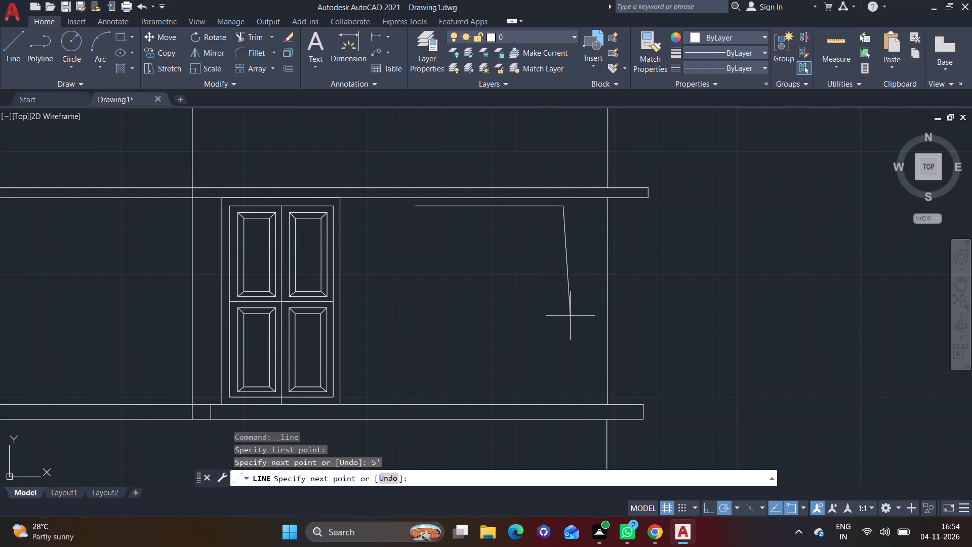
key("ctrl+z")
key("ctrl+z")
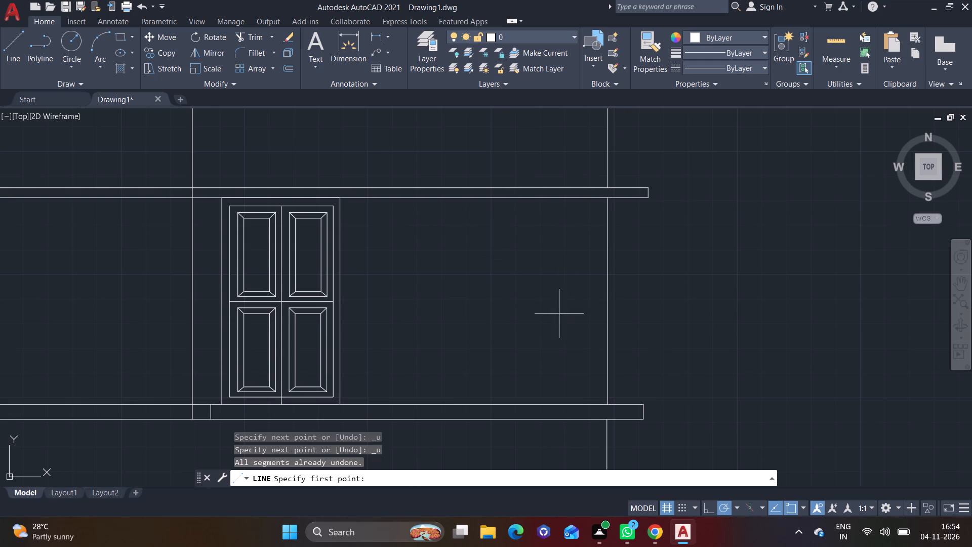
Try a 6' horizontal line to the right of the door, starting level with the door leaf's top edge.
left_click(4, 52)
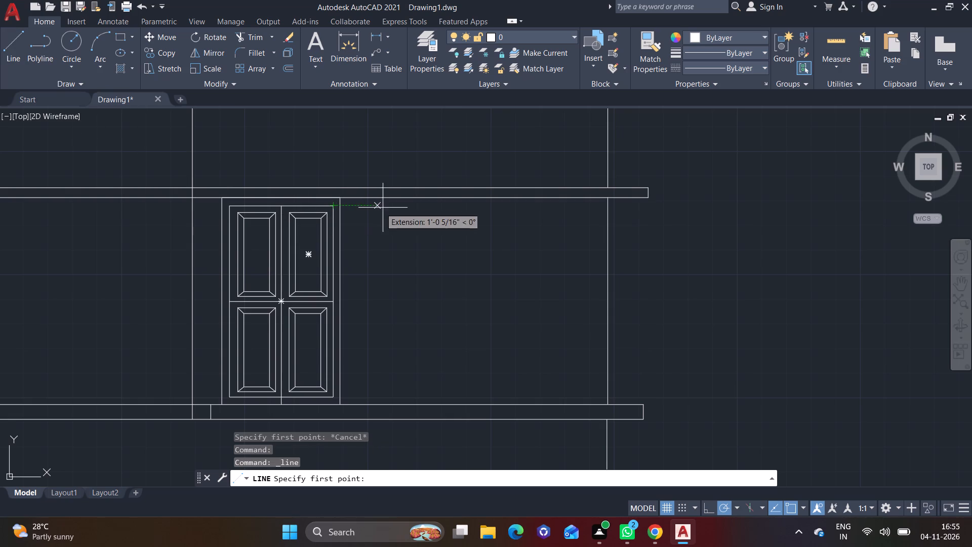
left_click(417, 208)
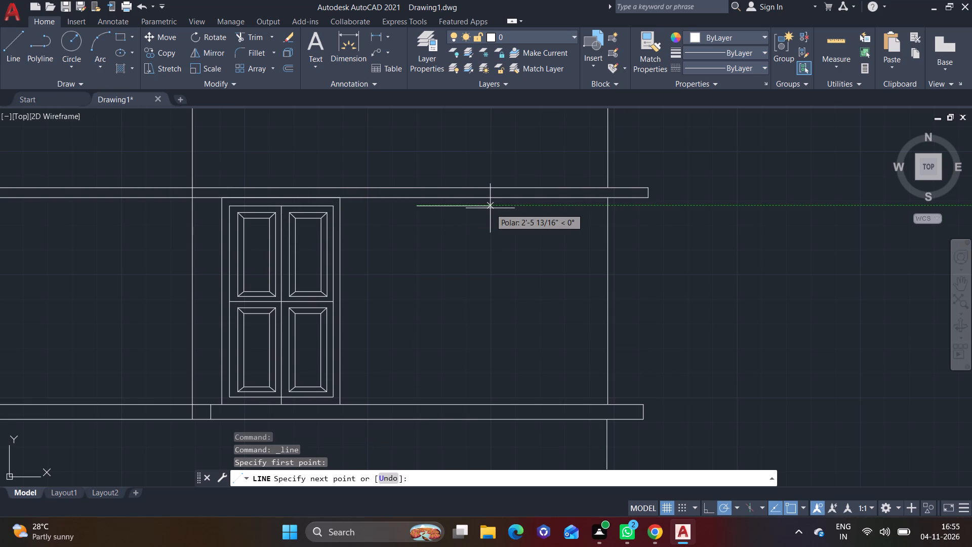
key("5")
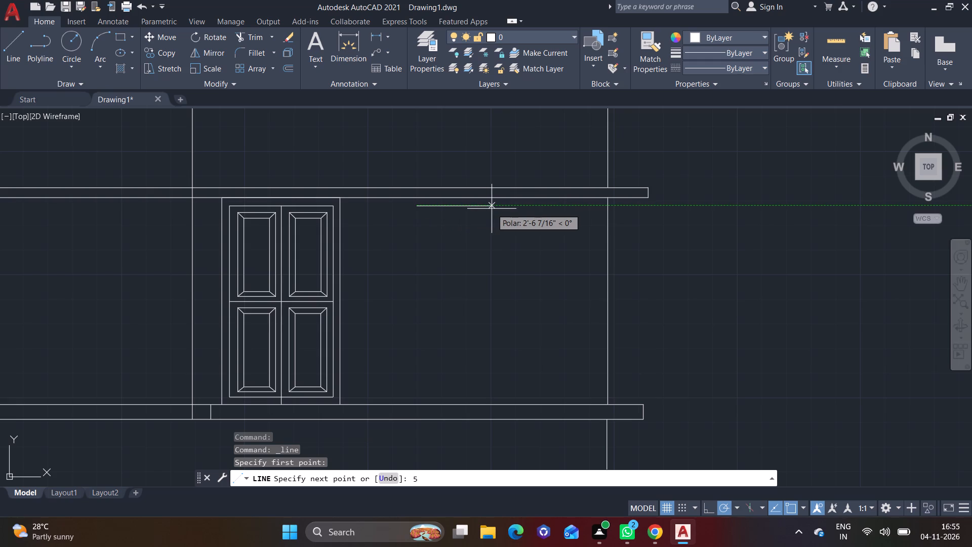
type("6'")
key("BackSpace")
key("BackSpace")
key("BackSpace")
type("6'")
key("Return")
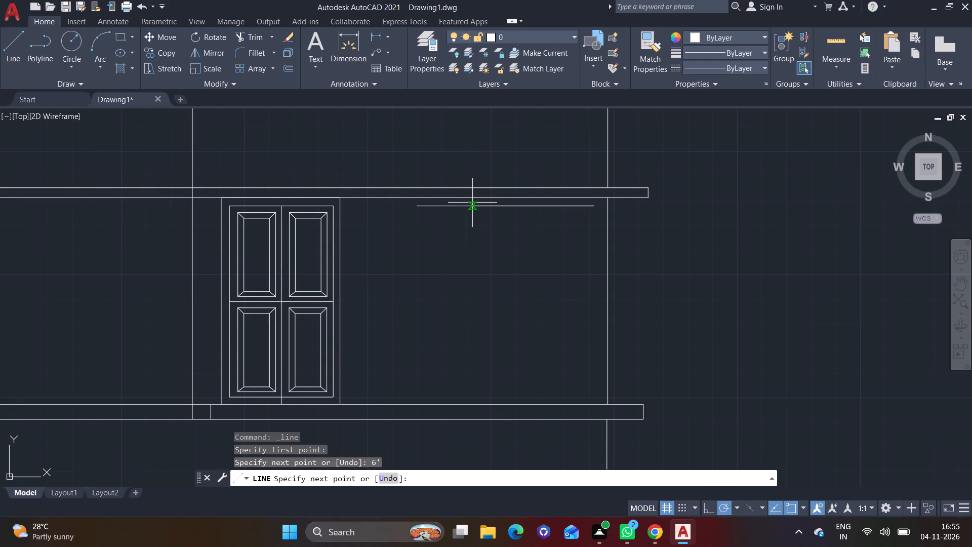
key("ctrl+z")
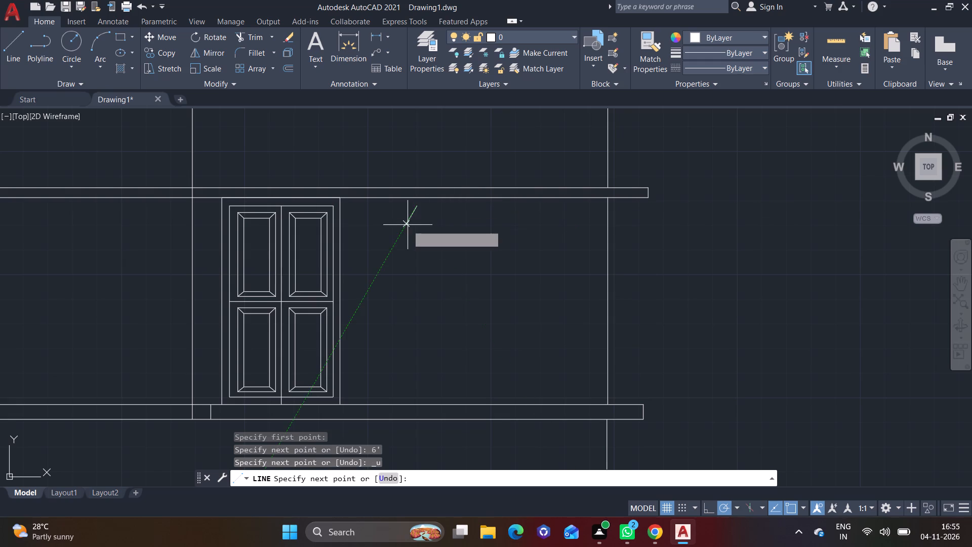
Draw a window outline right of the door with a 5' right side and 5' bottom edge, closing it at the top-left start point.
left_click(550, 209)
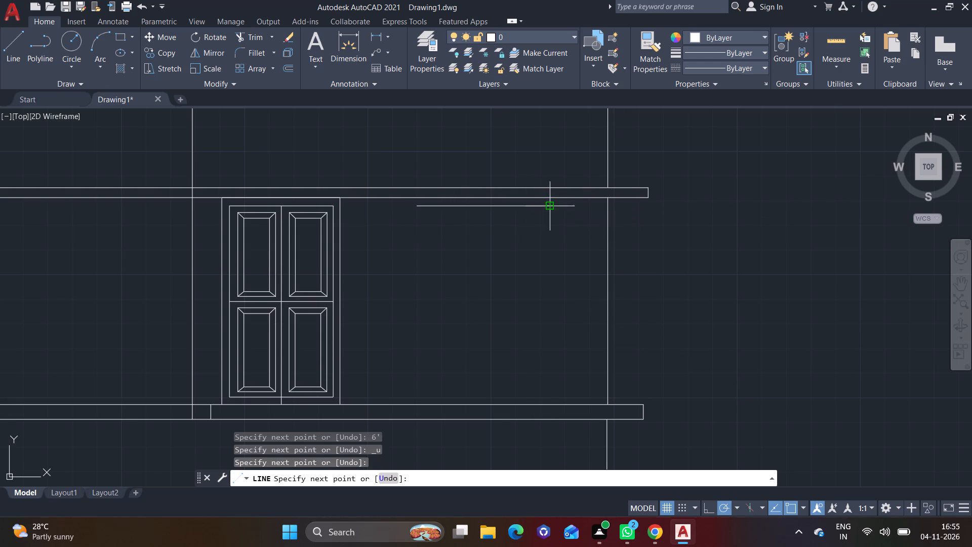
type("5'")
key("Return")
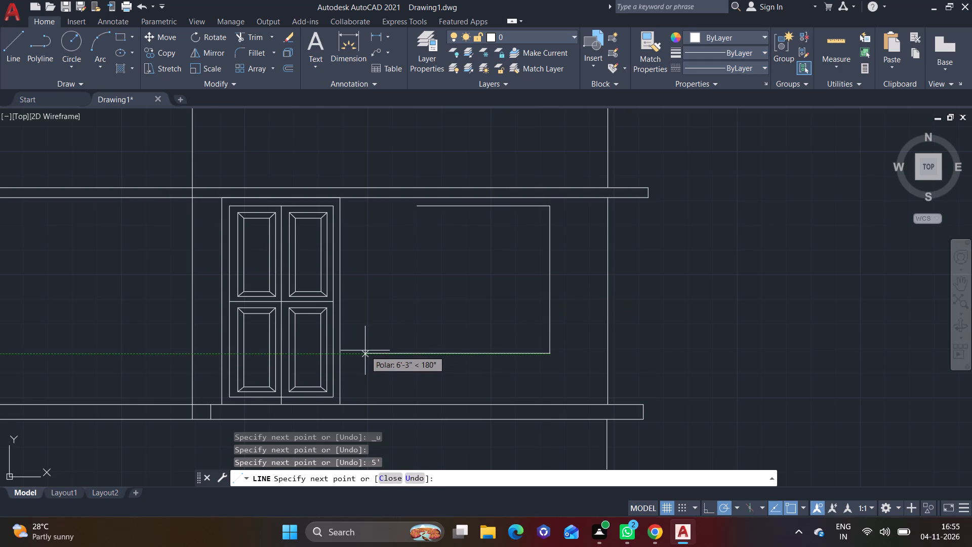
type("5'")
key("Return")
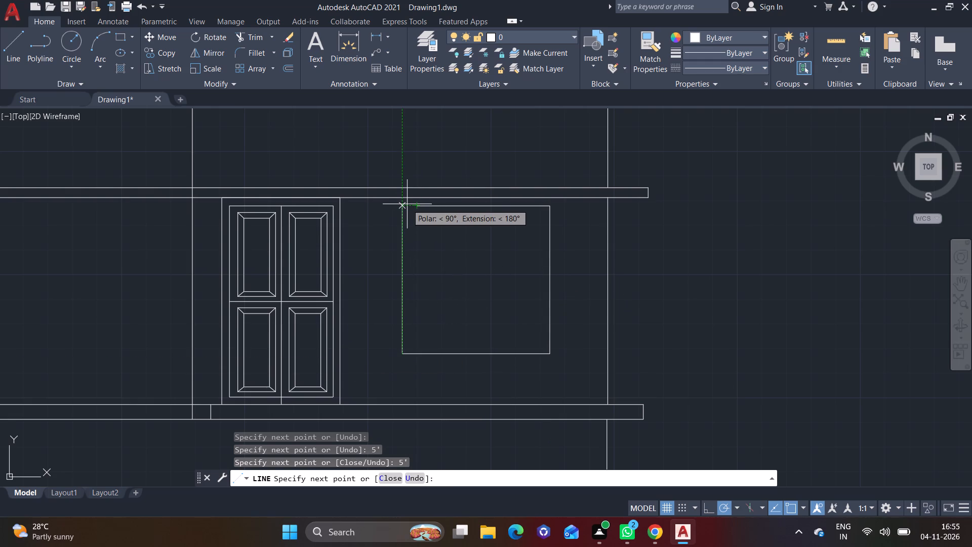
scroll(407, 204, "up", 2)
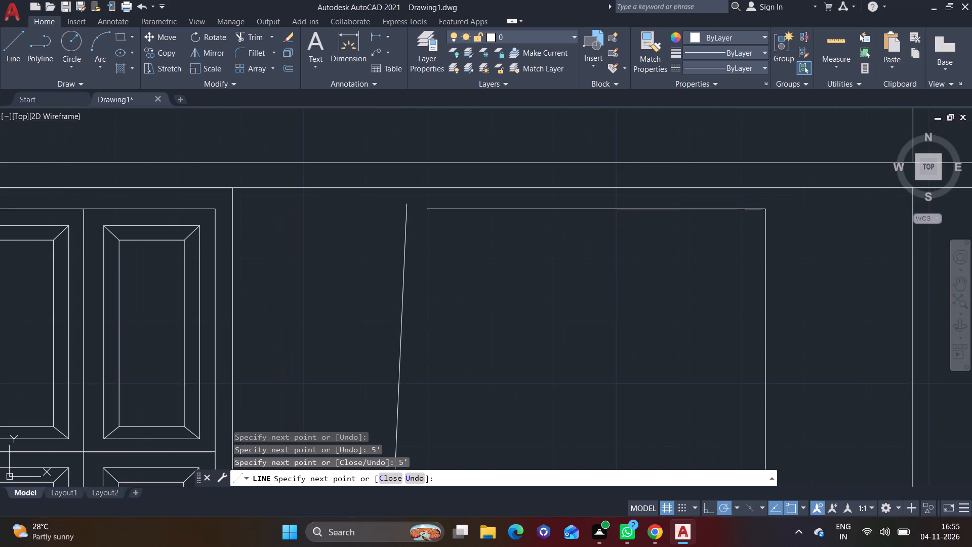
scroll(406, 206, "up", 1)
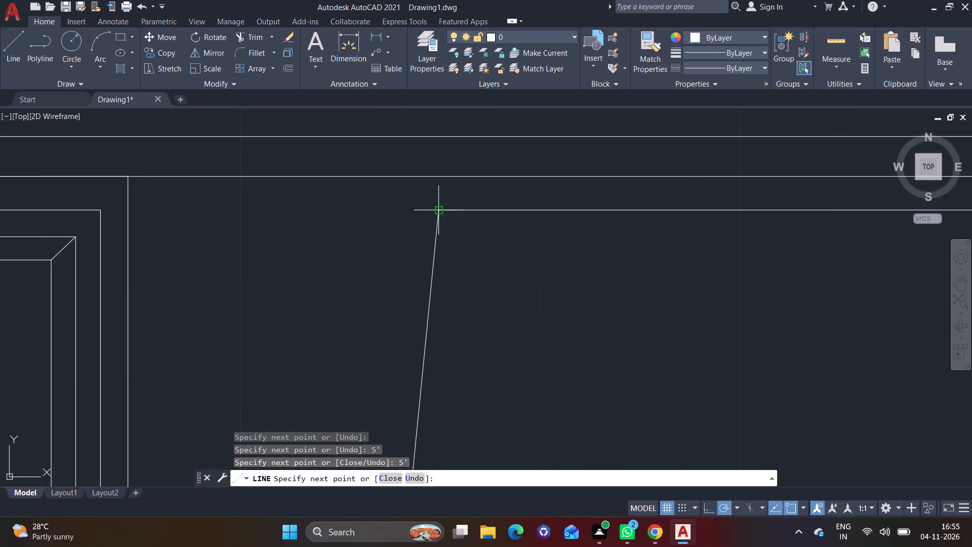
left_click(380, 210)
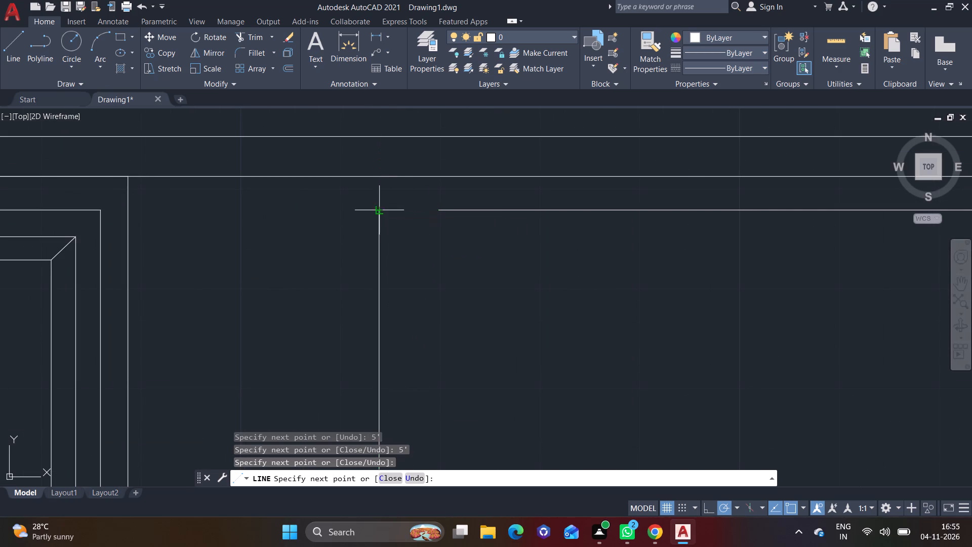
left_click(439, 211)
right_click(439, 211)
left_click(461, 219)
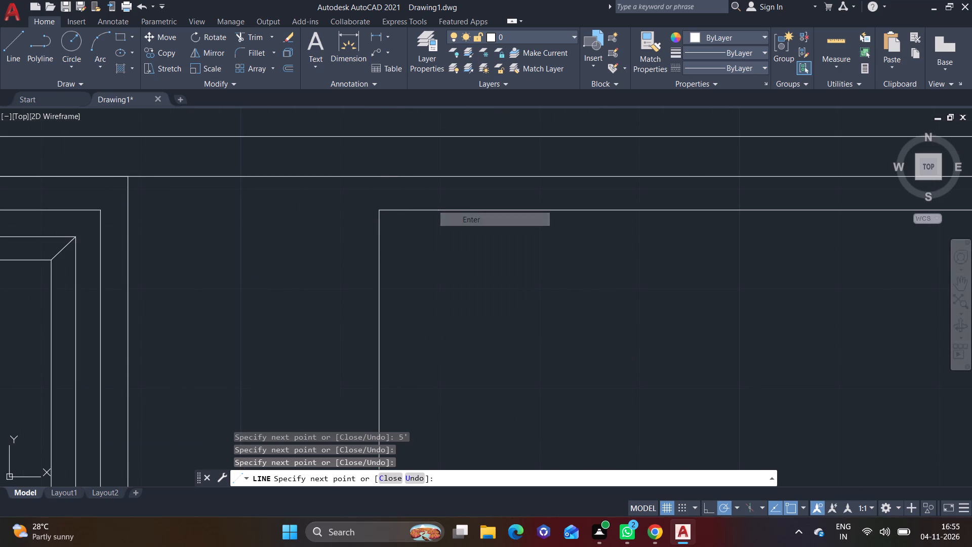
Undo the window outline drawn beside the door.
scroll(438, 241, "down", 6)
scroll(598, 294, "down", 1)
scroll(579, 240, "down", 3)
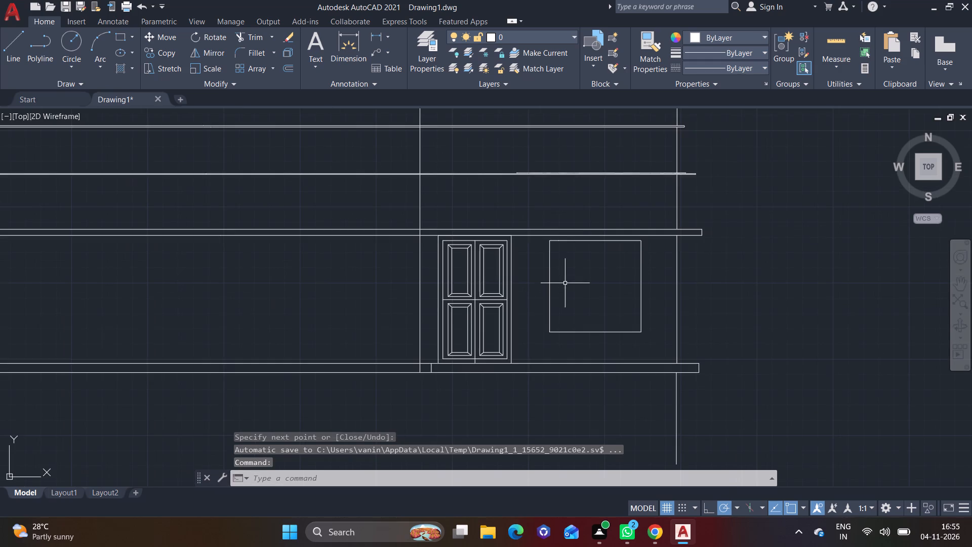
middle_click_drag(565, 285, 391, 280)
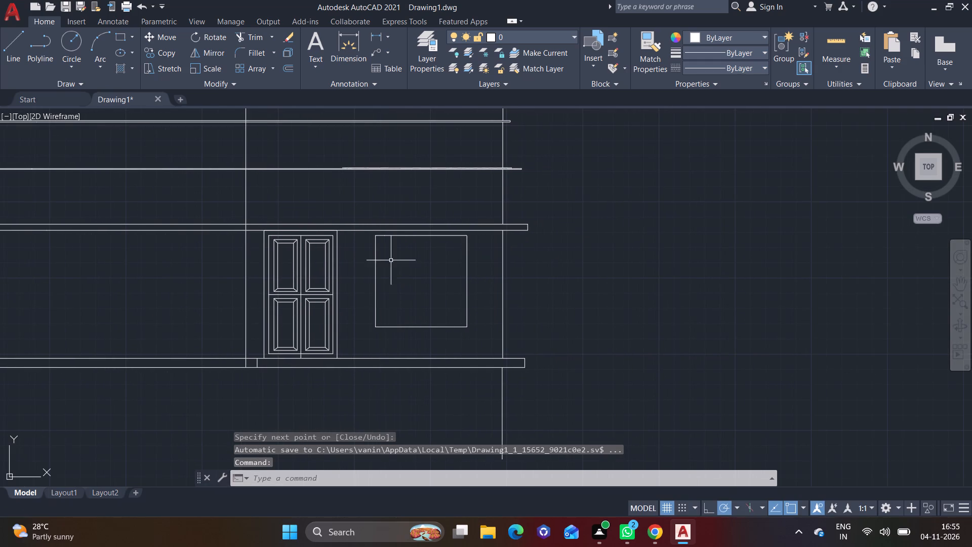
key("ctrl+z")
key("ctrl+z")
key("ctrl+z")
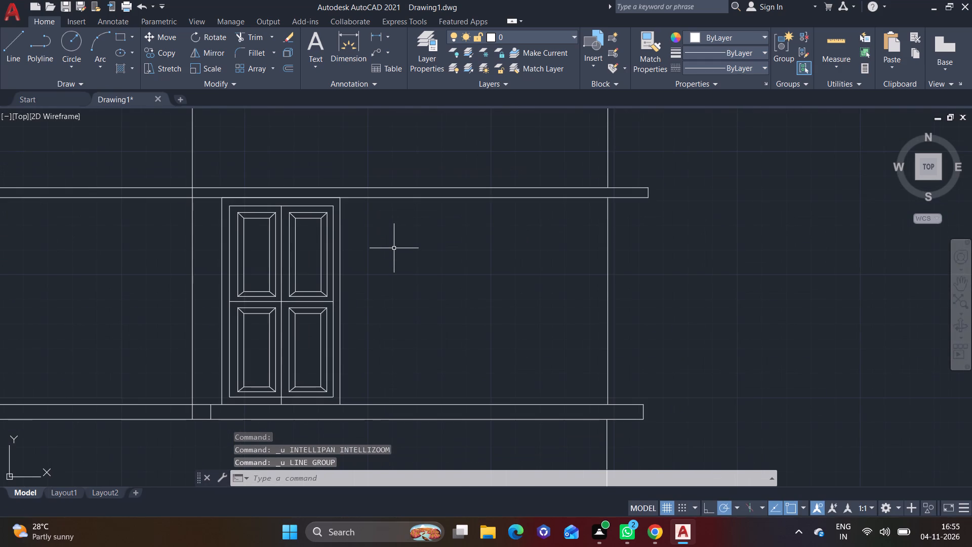
Draw a closed, nearly square window outline 5' high between the door and the right wall line, slightly below the door leaf's top edge.
left_click(12, 57)
middle_click_drag(395, 242, 349, 247)
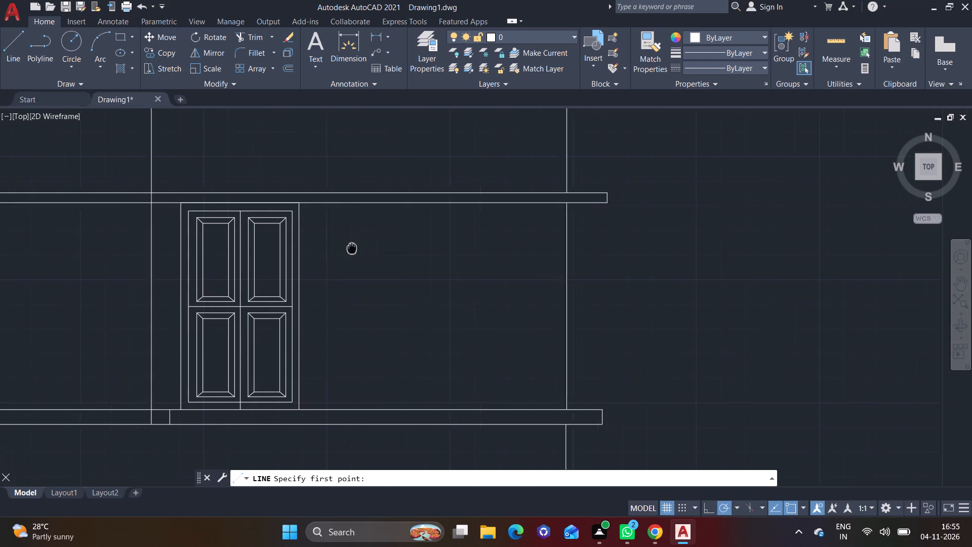
middle_click_drag(349, 247, 320, 260)
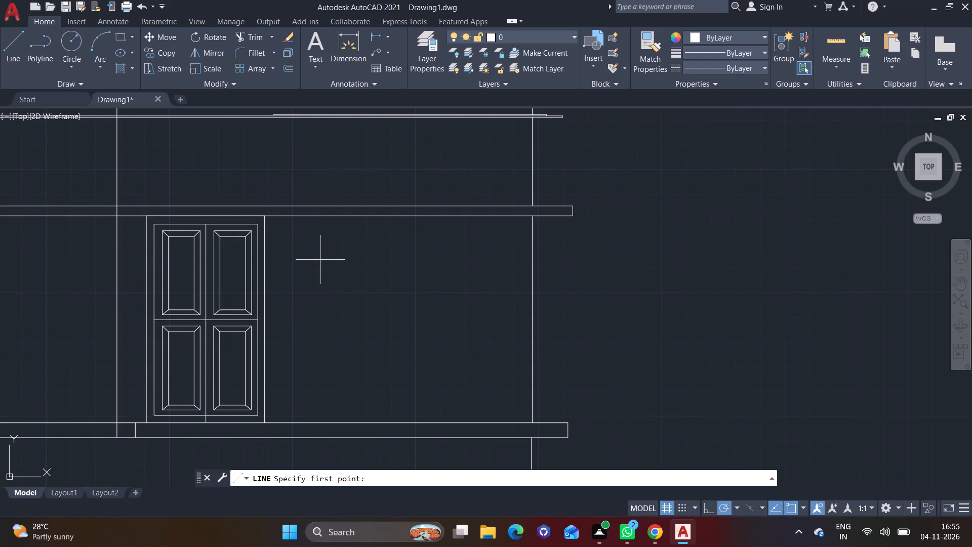
left_click(335, 239)
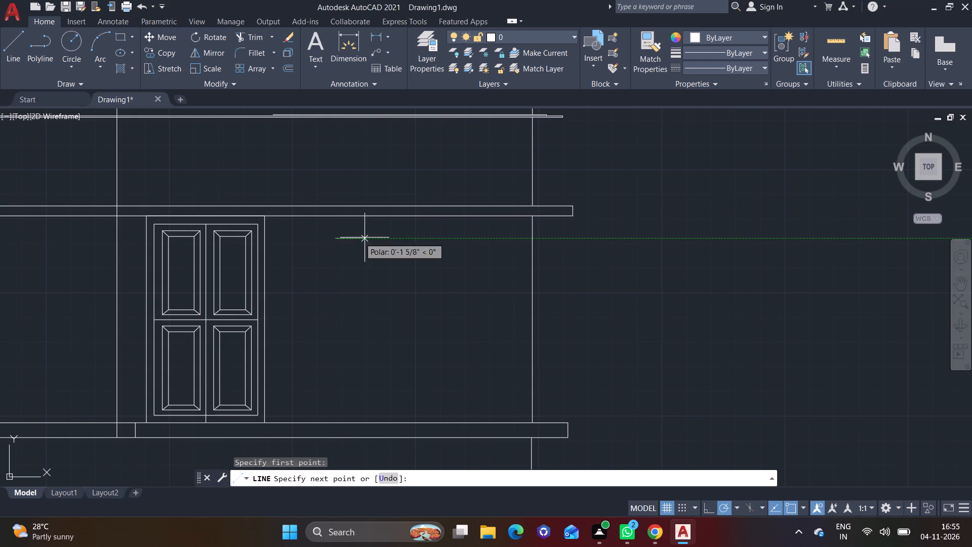
left_click(480, 242)
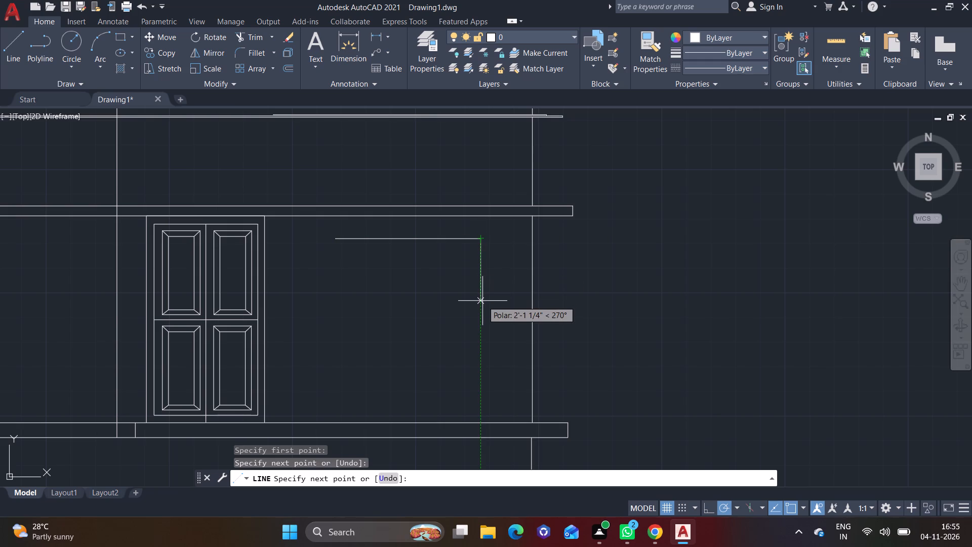
type("5'")
key("Return")
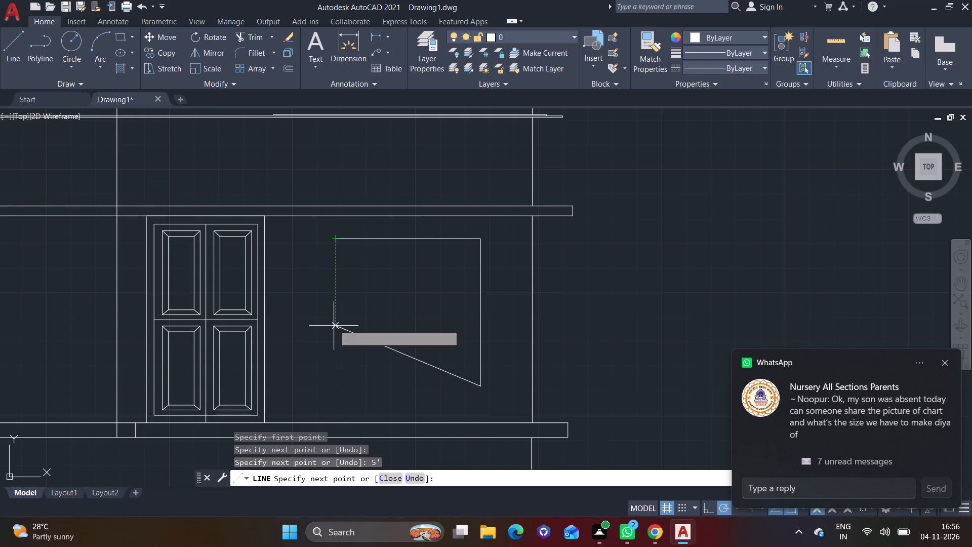
left_click(335, 383)
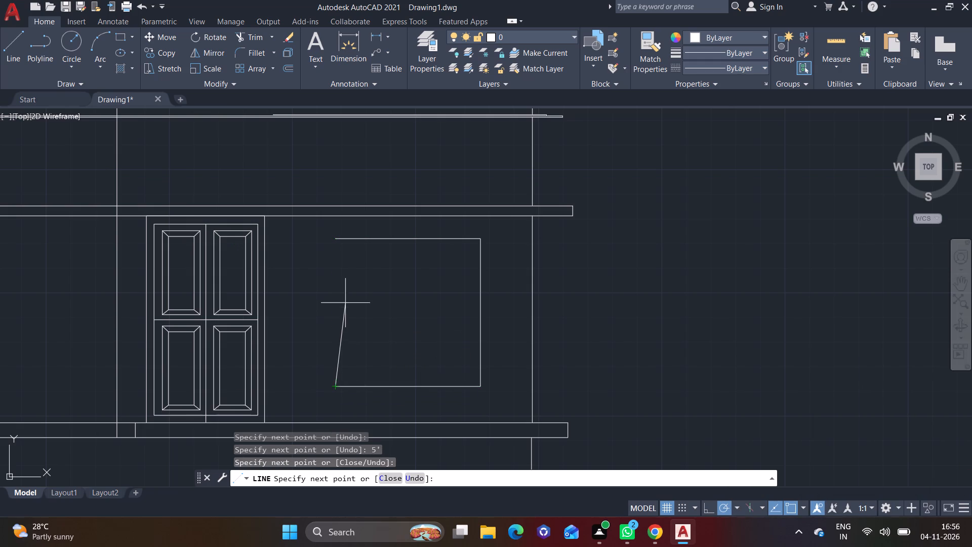
left_click(339, 241)
right_click(339, 241)
left_click(359, 248)
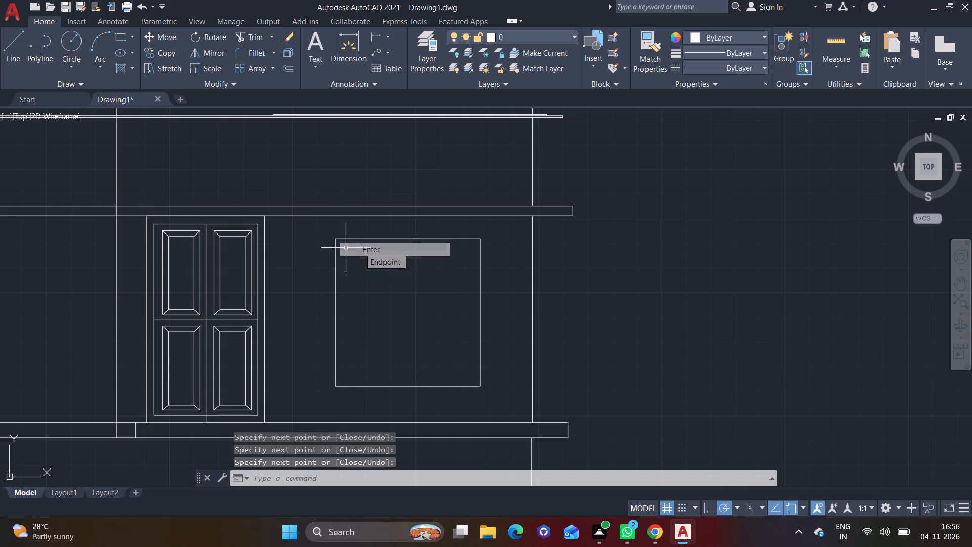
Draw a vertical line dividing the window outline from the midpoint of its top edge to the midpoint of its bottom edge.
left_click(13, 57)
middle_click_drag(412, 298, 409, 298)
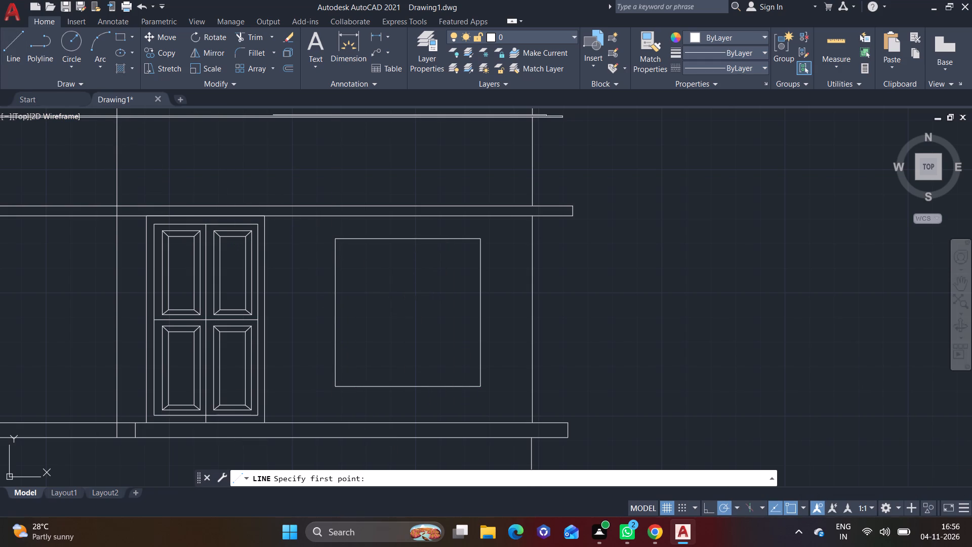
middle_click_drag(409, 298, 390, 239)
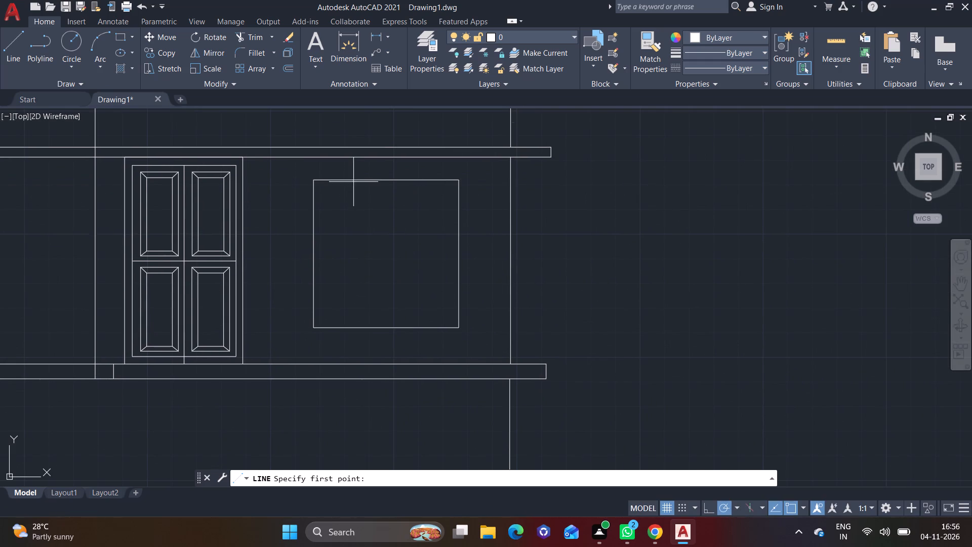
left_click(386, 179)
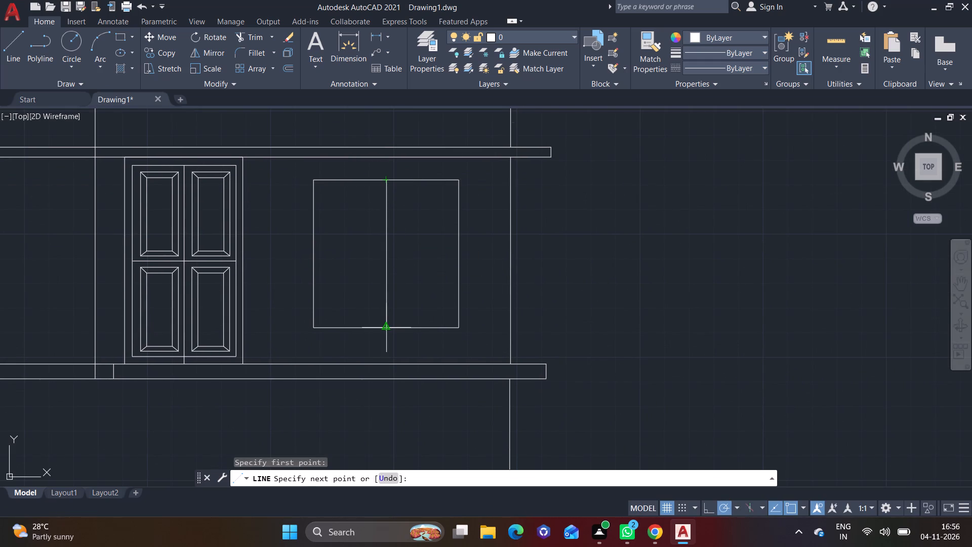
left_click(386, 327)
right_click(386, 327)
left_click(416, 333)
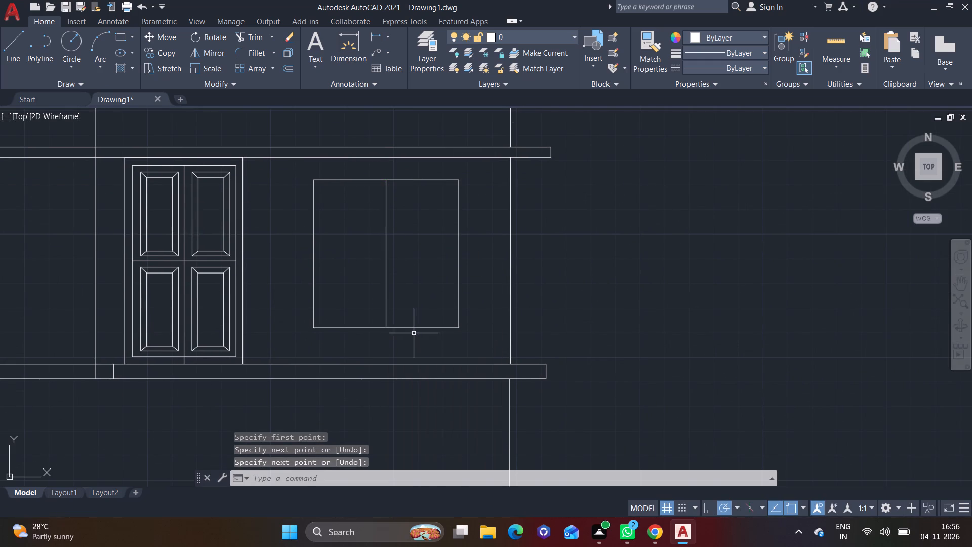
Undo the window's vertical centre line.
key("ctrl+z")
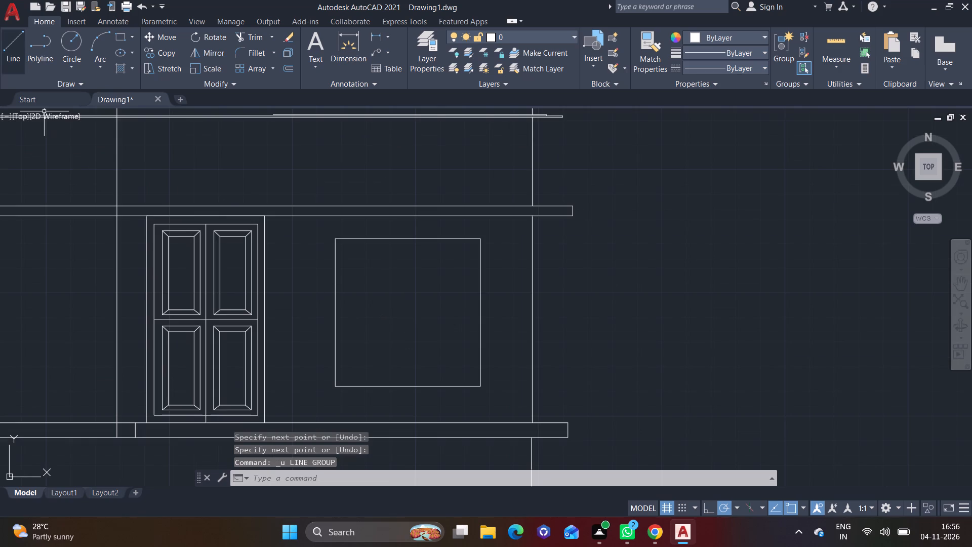
Draw a tall, narrow rectangular pane just inside the window outline's left edge, with small margins at top and bottom.
left_click(133, 36)
left_click(134, 49)
middle_click_drag(395, 243, 364, 186)
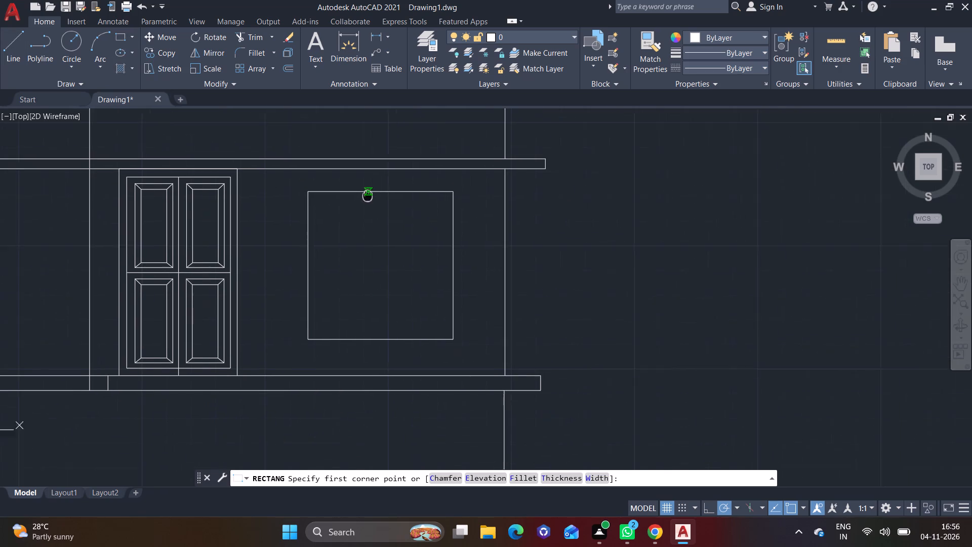
middle_click_drag(364, 186, 361, 181)
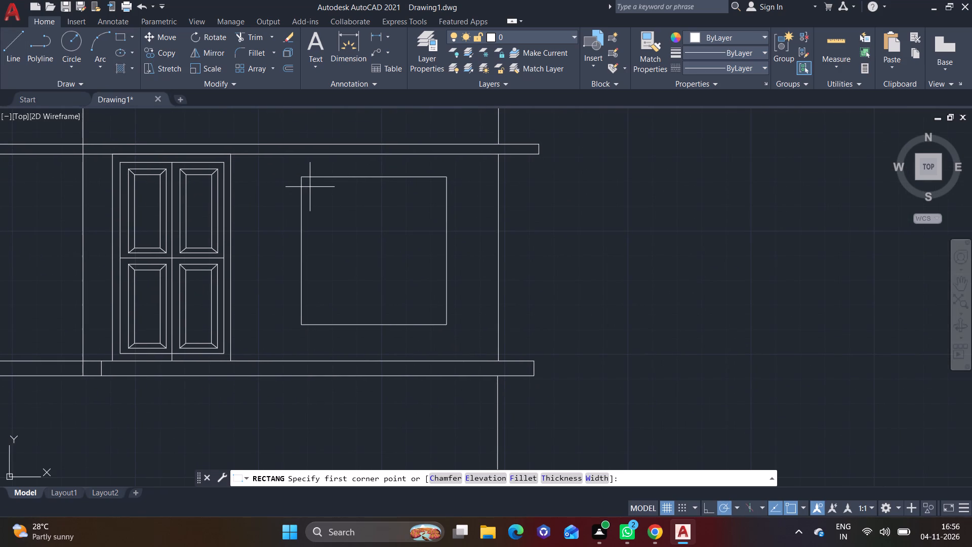
left_click(309, 185)
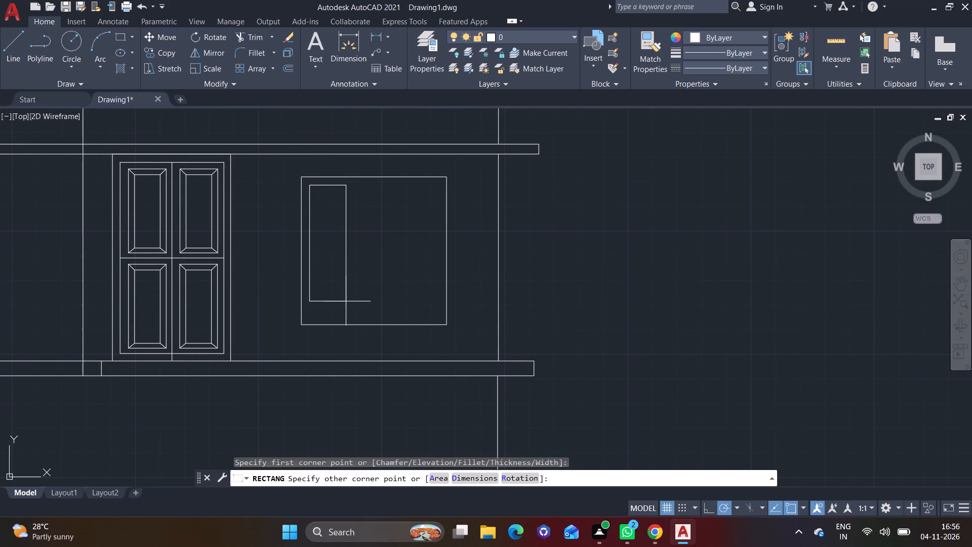
left_click(351, 318)
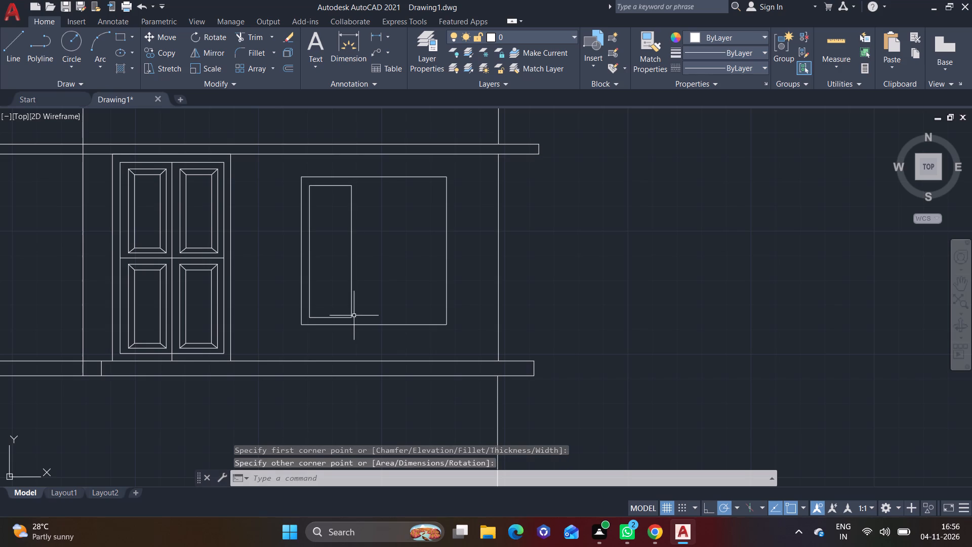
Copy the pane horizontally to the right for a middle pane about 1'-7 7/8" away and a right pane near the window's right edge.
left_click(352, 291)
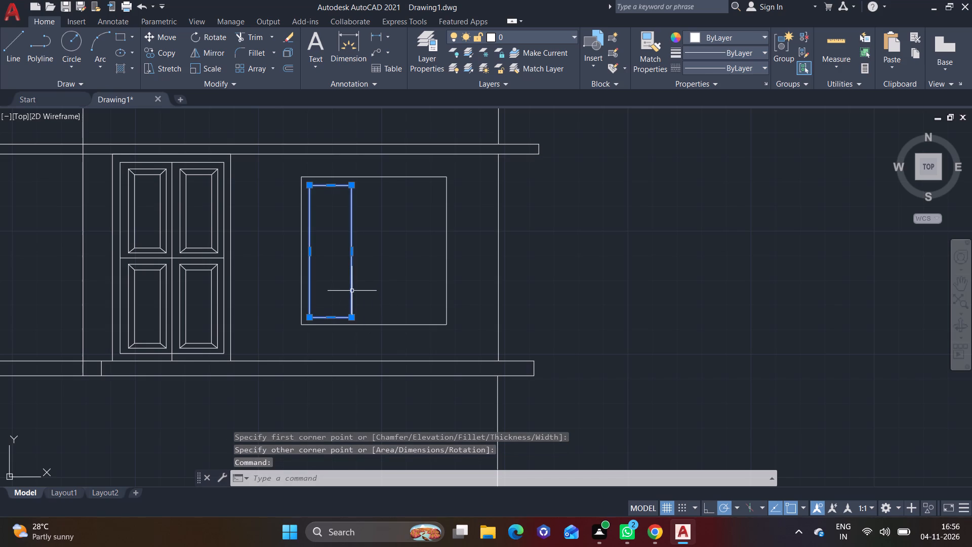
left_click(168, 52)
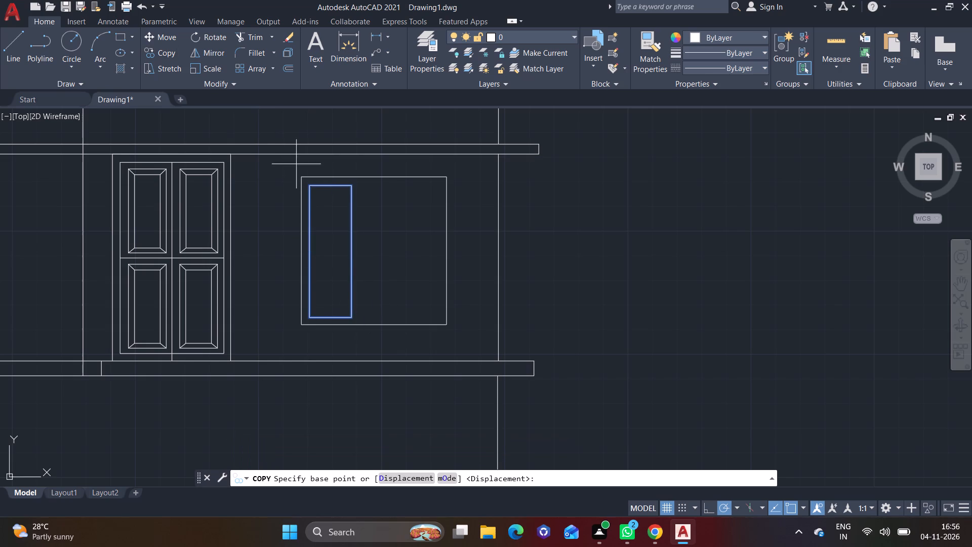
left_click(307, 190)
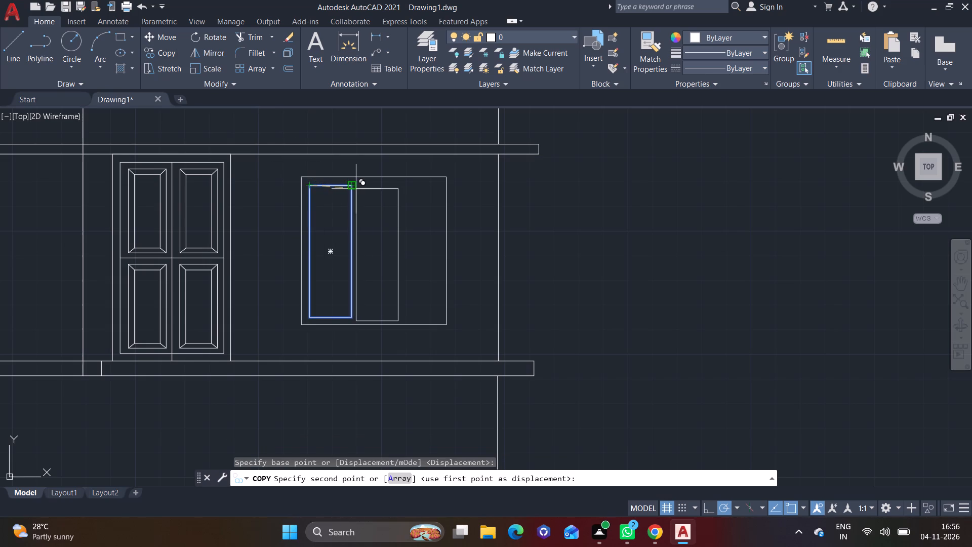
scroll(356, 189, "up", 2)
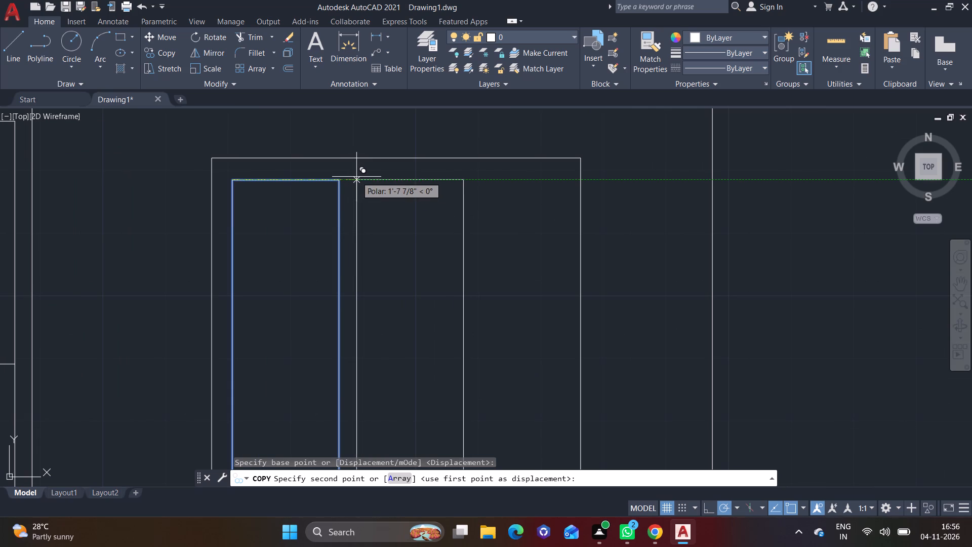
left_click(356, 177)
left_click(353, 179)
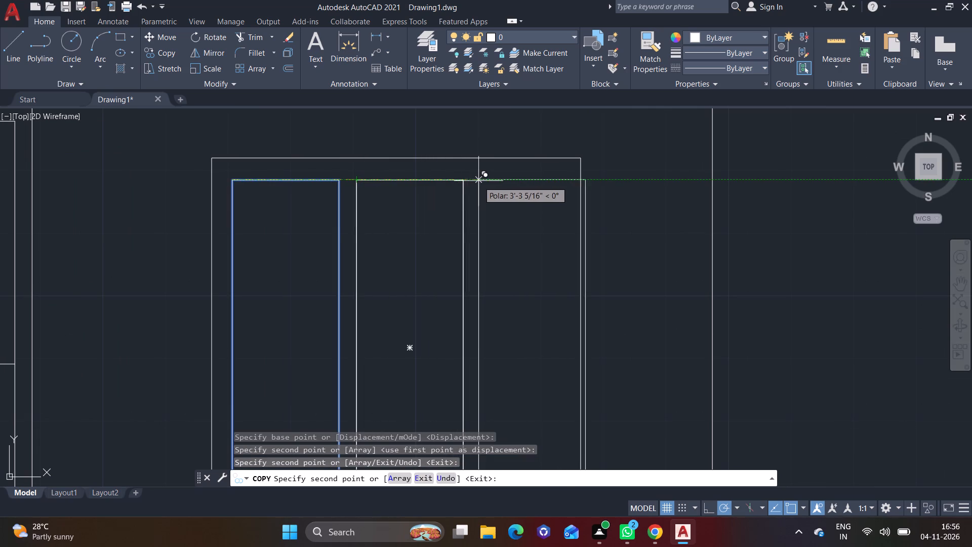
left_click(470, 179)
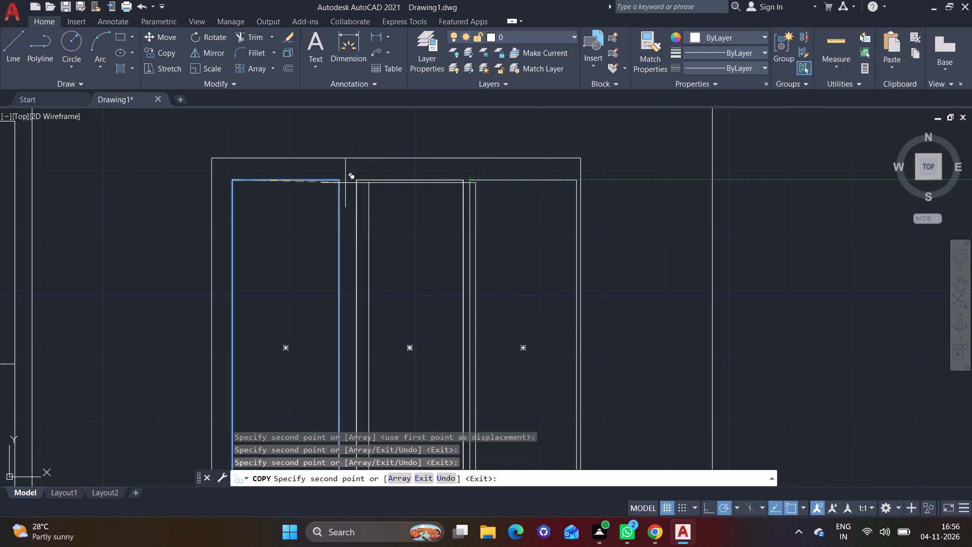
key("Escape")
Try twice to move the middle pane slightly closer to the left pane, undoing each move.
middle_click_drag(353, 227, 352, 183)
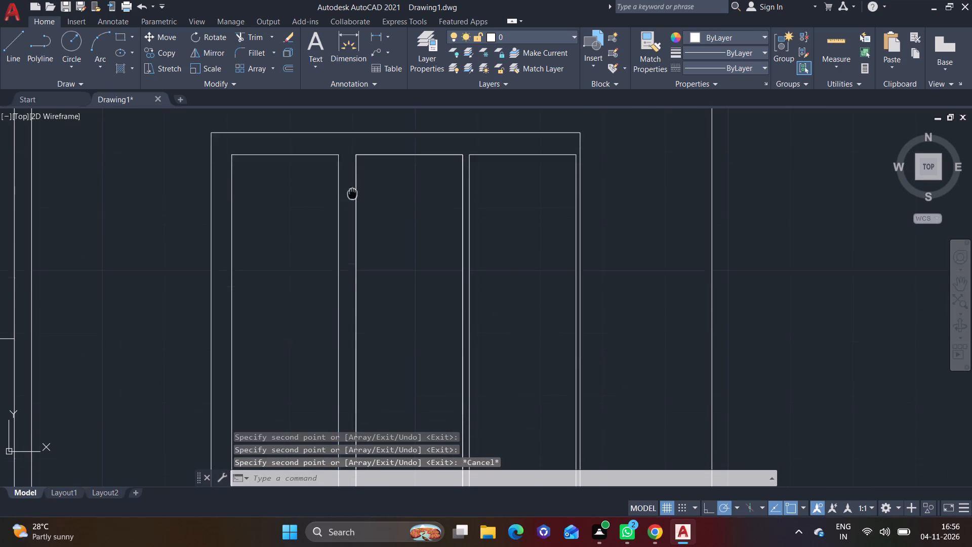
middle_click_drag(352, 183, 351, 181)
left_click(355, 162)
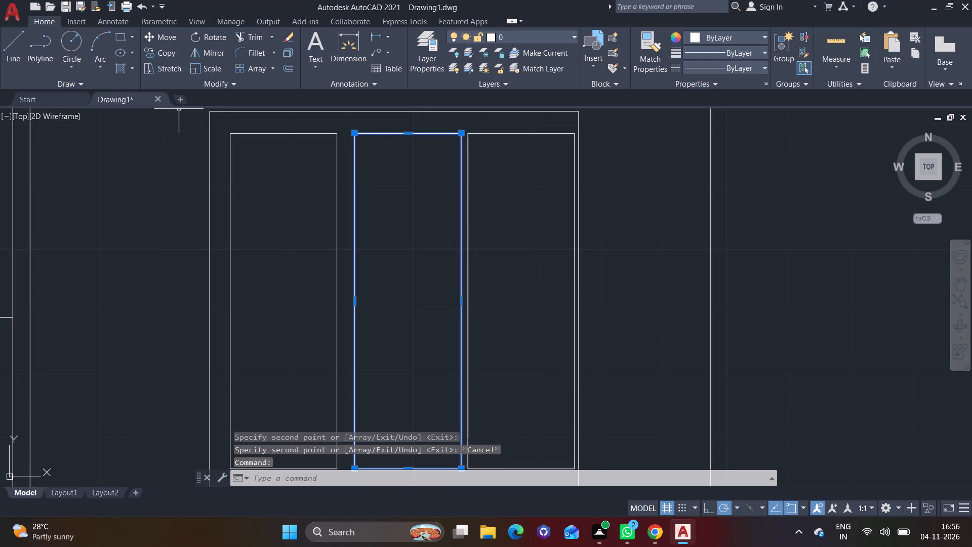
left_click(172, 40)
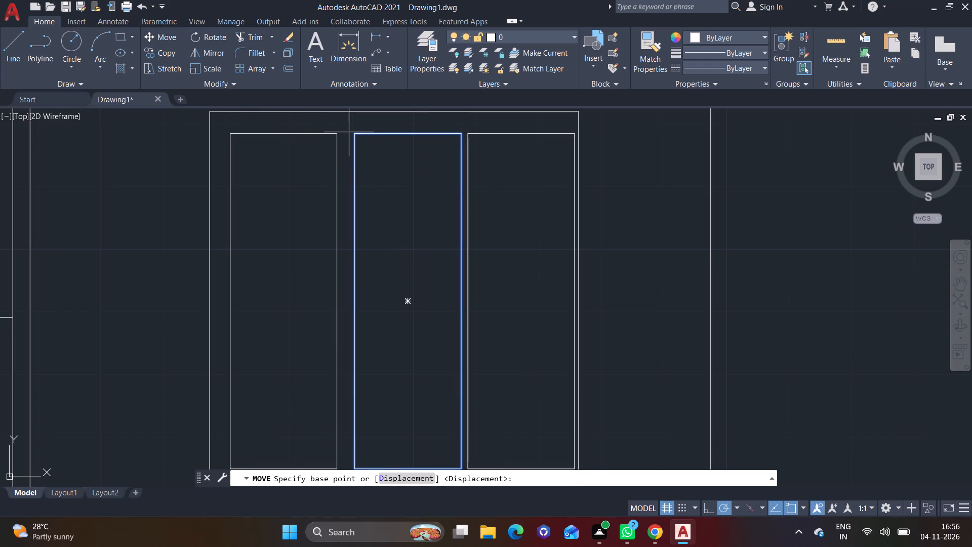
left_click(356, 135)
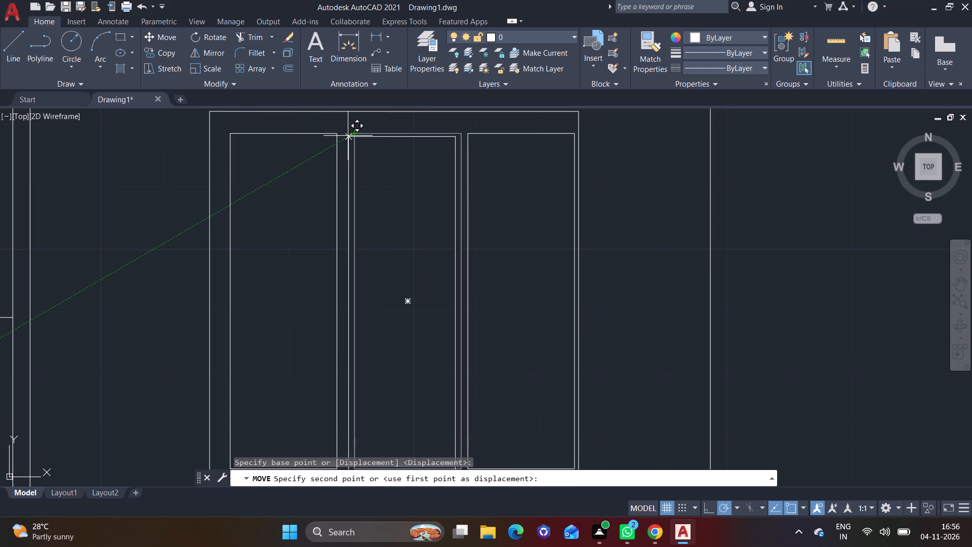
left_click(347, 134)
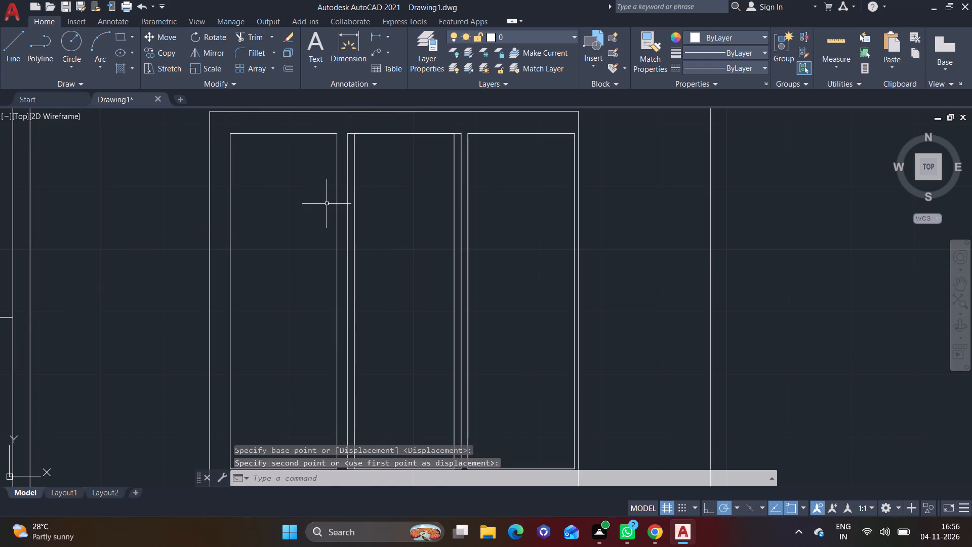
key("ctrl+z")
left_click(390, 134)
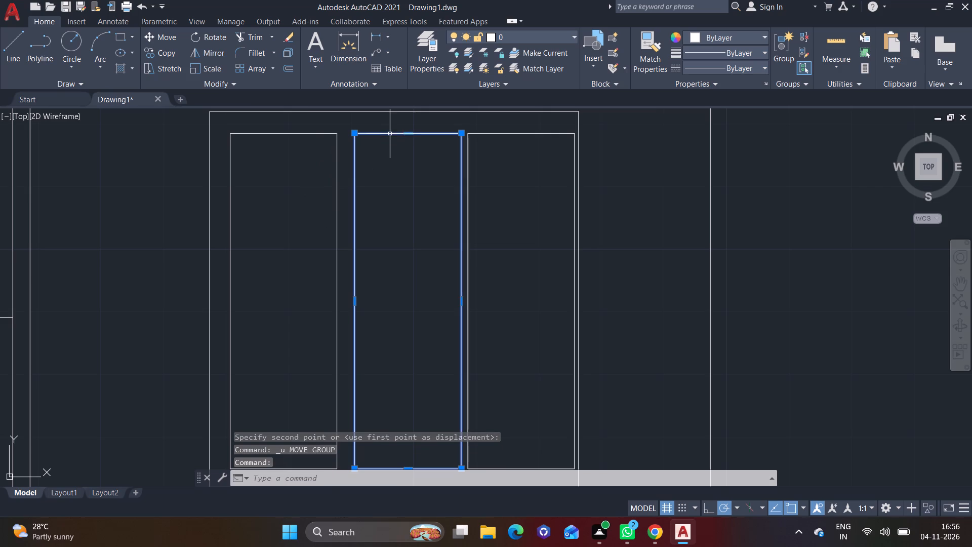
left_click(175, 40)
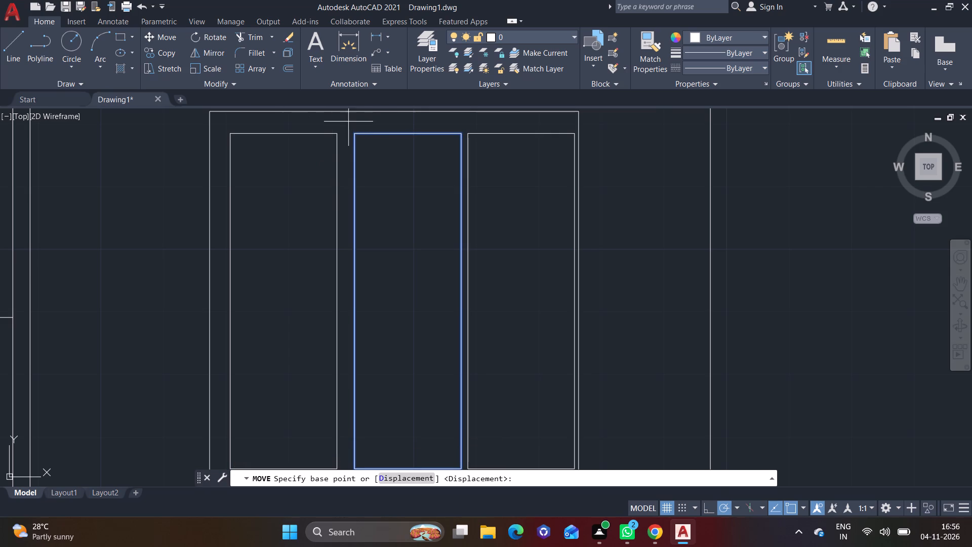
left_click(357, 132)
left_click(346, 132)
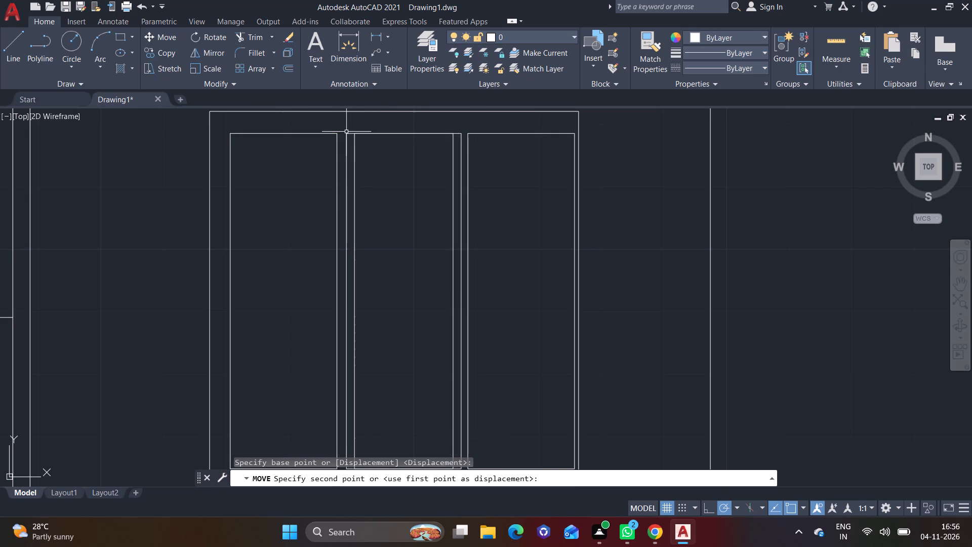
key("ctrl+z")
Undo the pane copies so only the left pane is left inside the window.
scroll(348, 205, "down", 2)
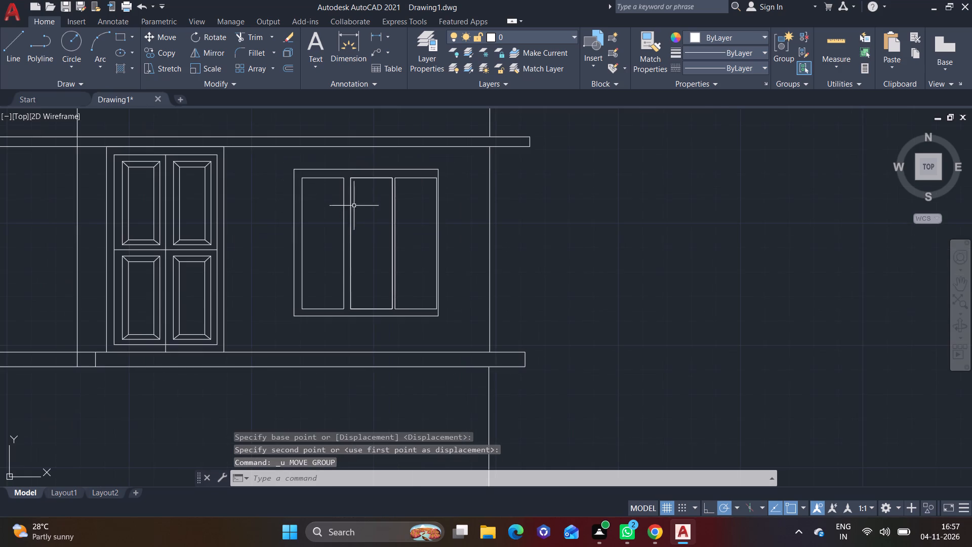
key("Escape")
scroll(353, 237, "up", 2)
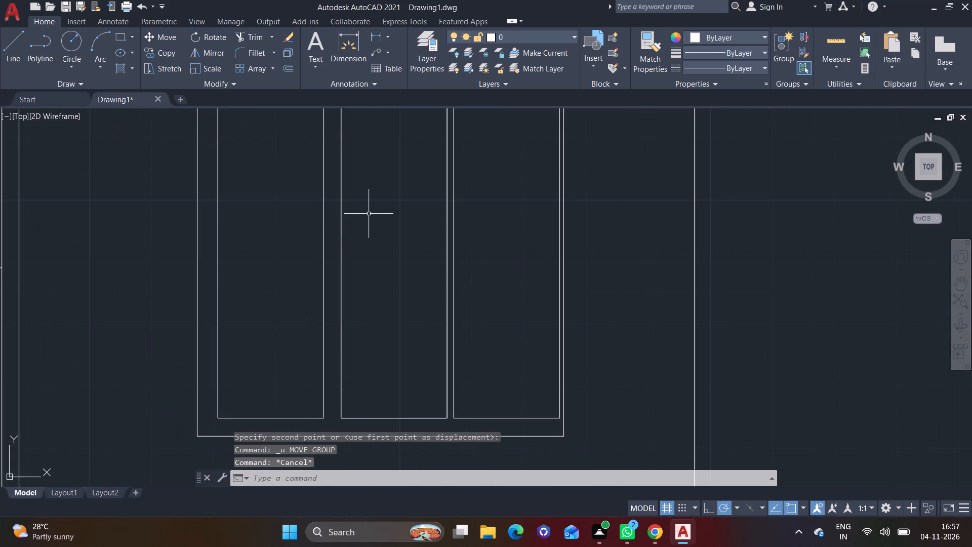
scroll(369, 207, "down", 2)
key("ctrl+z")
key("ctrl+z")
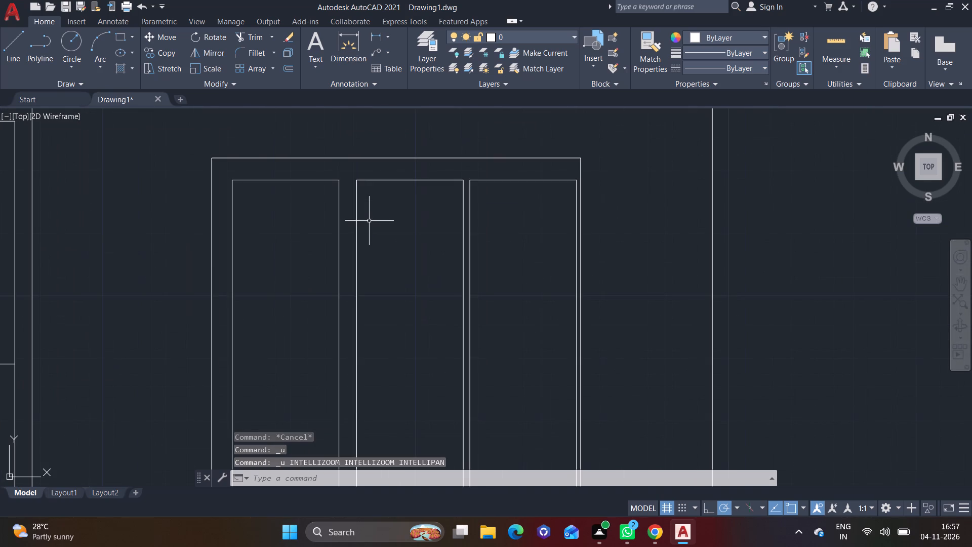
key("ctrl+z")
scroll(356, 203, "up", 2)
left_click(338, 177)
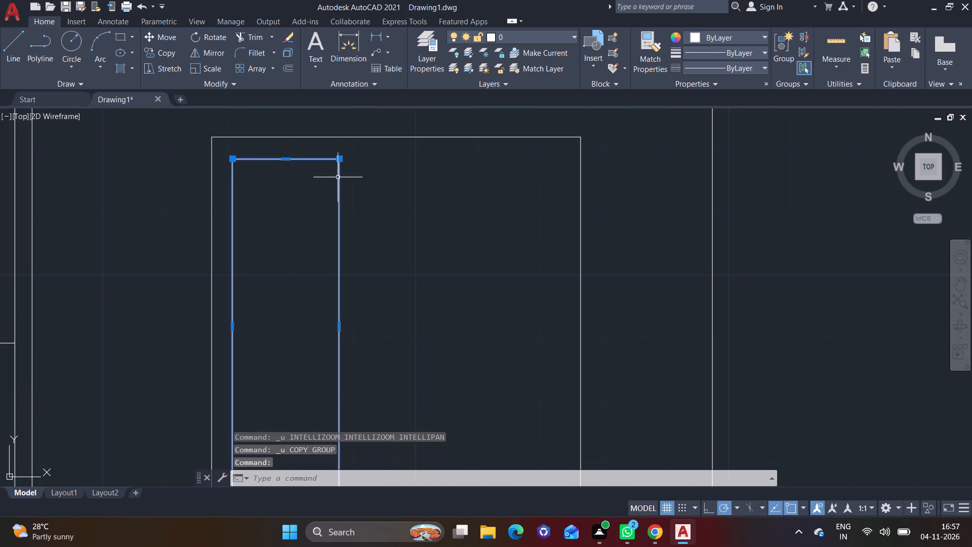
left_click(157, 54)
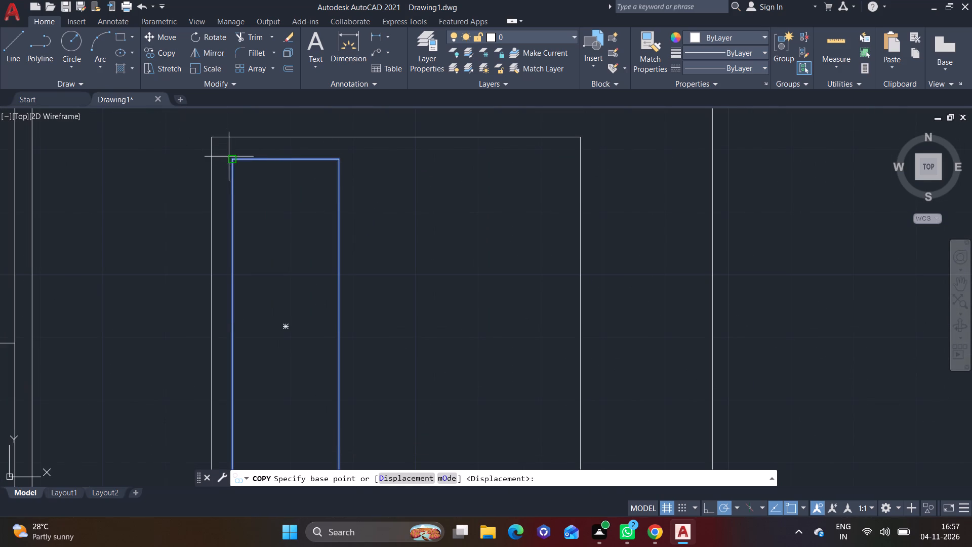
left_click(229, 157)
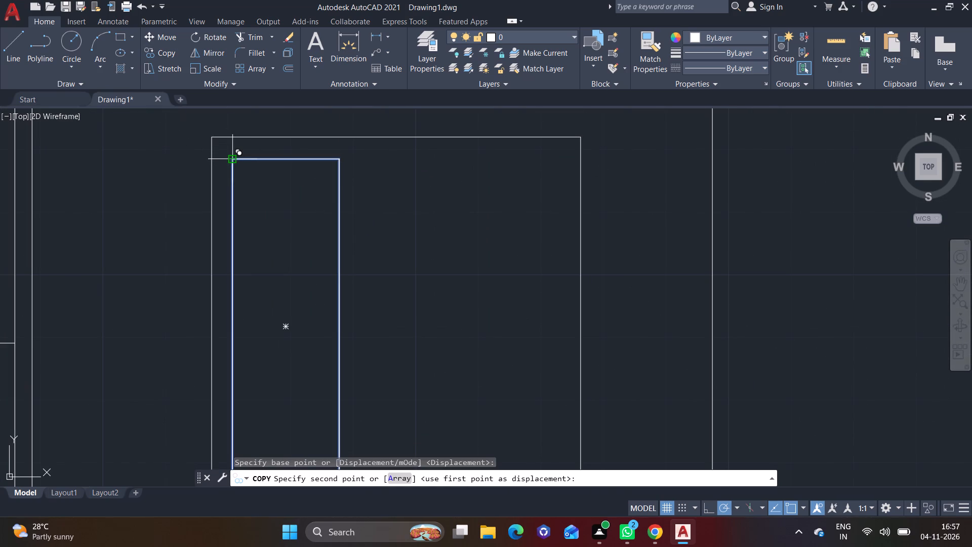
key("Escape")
Copy the left pane horizontally from its top-right corner, placing a right pane about 3' away and a middle pane about 1'-6 11/16" away.
left_click(265, 157)
left_click(264, 159)
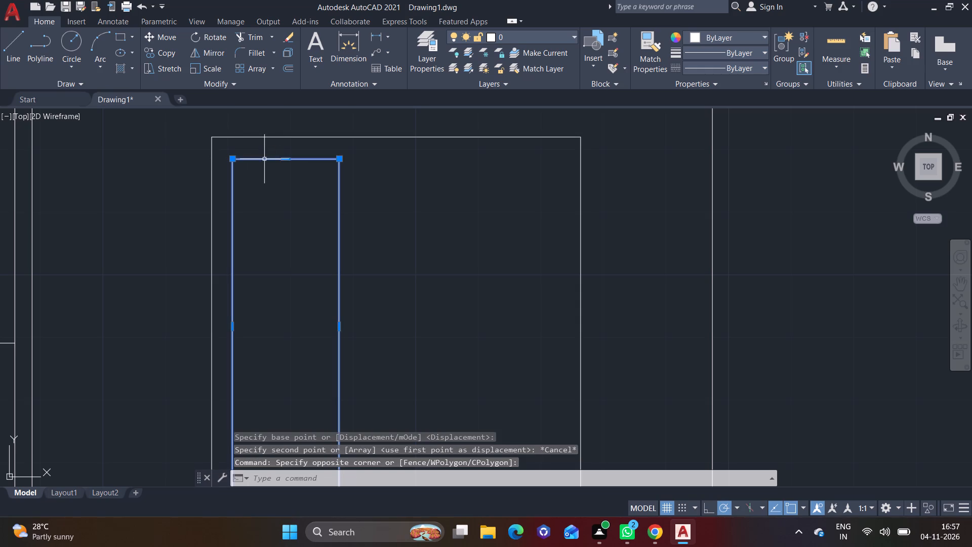
left_click(172, 52)
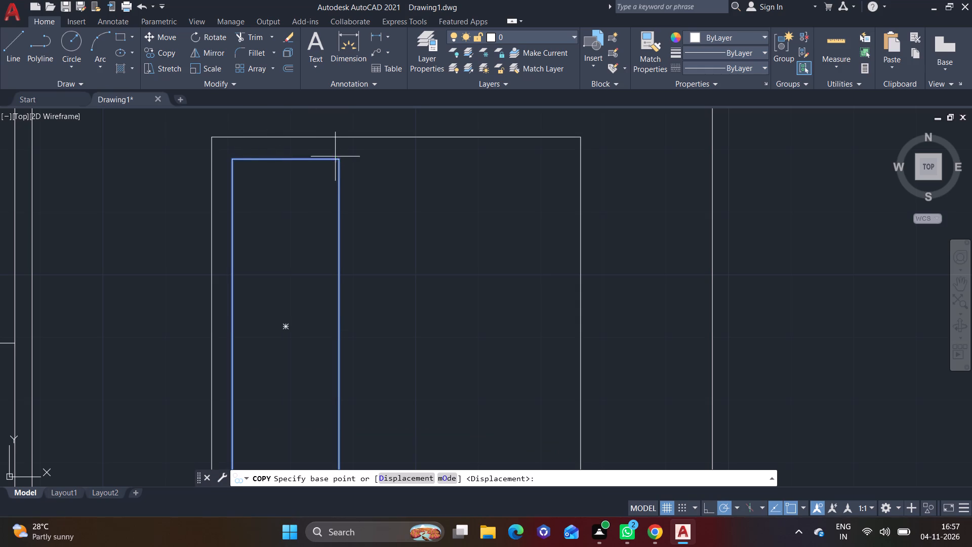
left_click(337, 163)
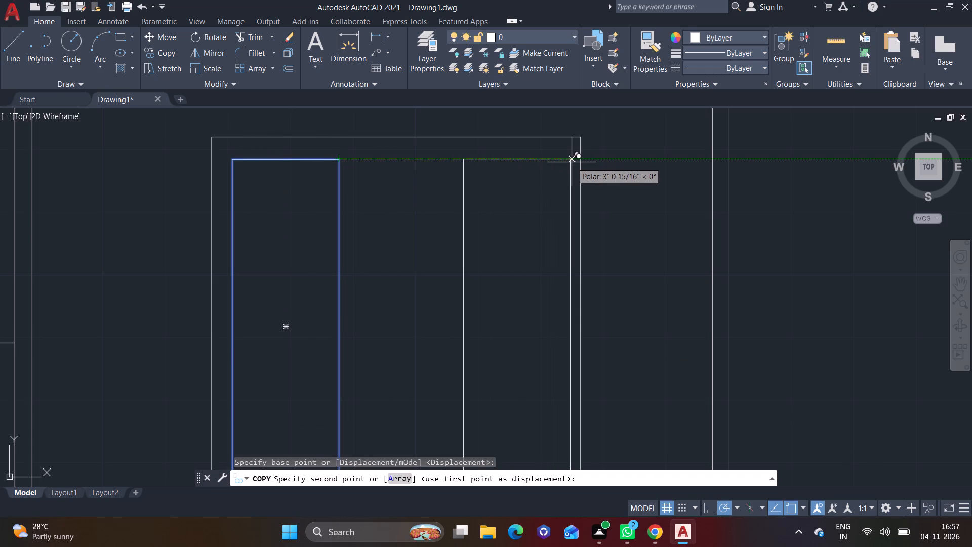
left_click(569, 162)
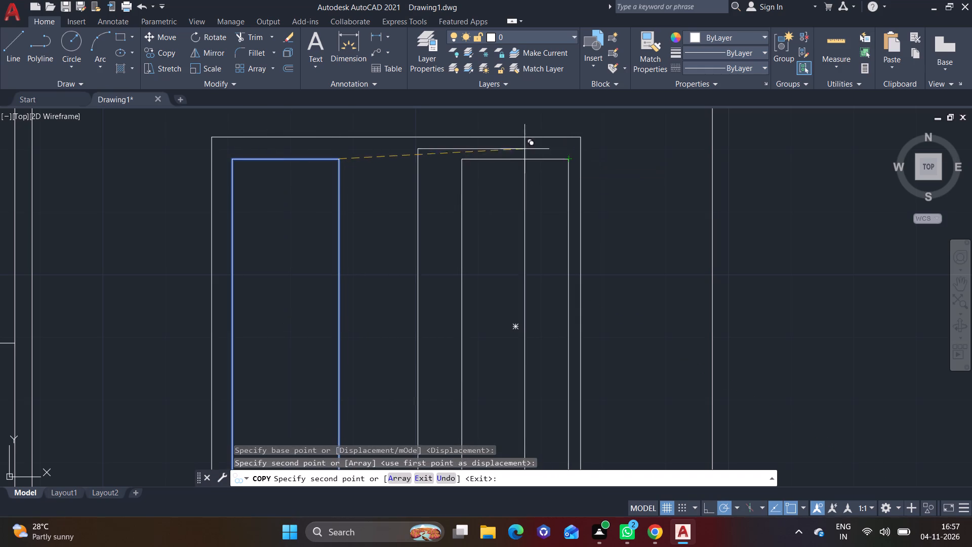
scroll(451, 160, "up", 2)
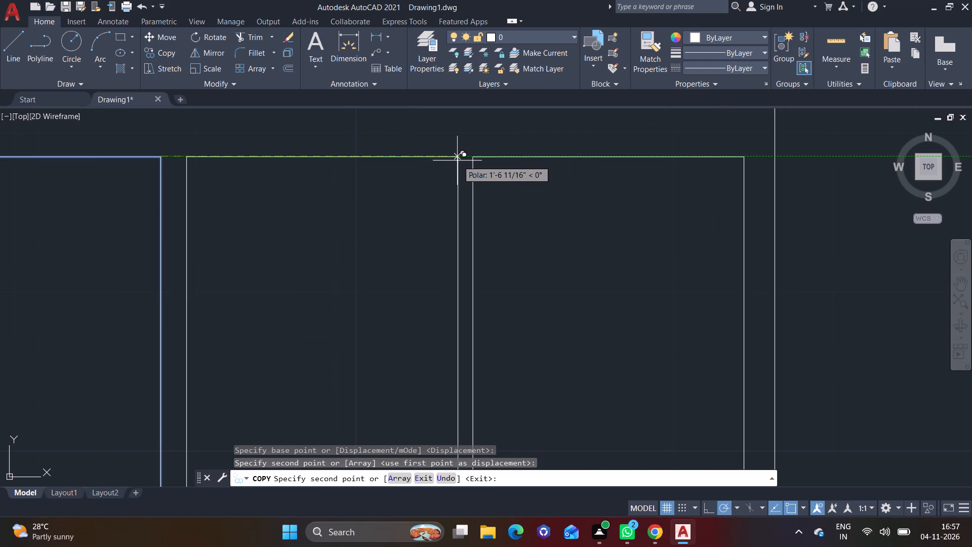
left_click(457, 161)
scroll(217, 165, "down", 6)
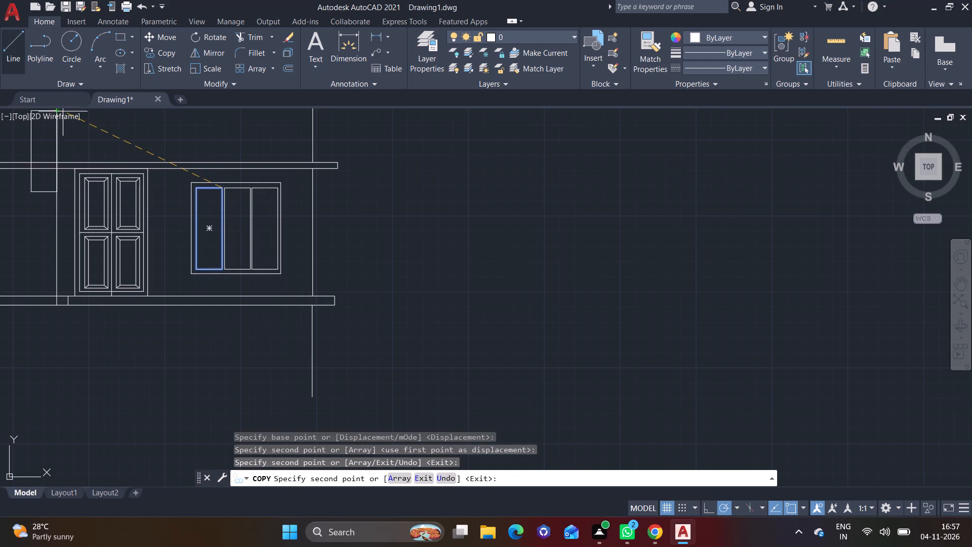
Draw a slightly smaller rectangle inside the window's left pane, leaving a narrow border on all sides.
left_click(13, 45)
middle_click_drag(197, 185, 339, 198)
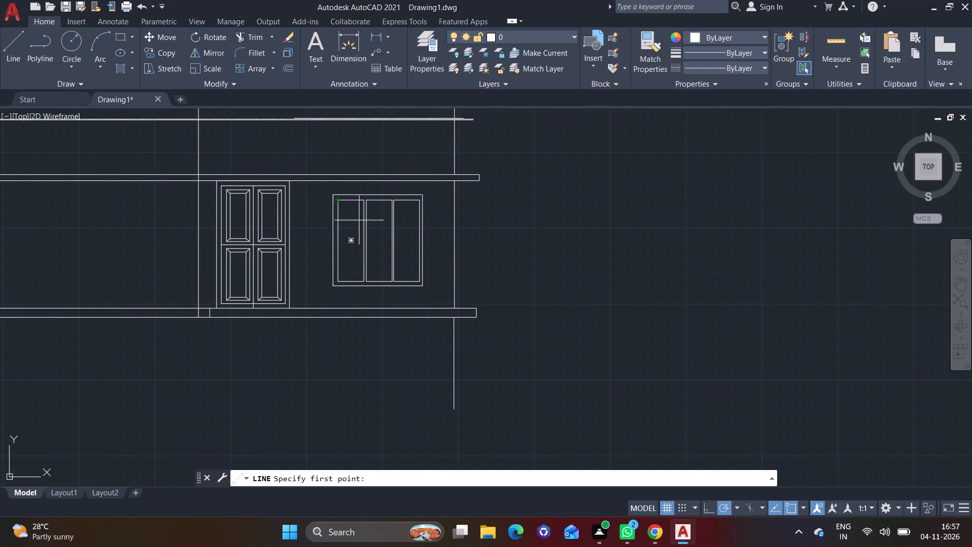
scroll(360, 222, "up", 3)
middle_click_drag(366, 236, 343, 218)
middle_click_drag(327, 196, 336, 232)
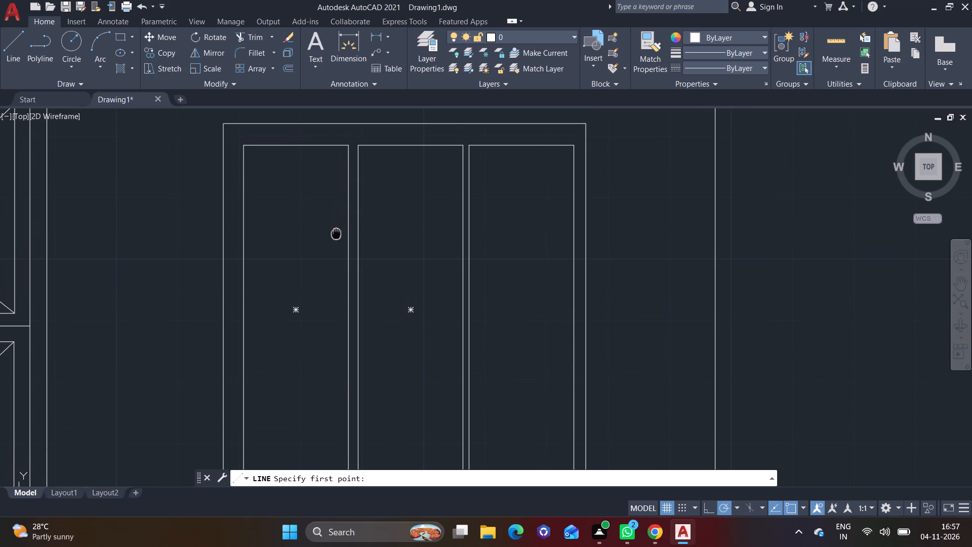
middle_click_drag(336, 232, 332, 259)
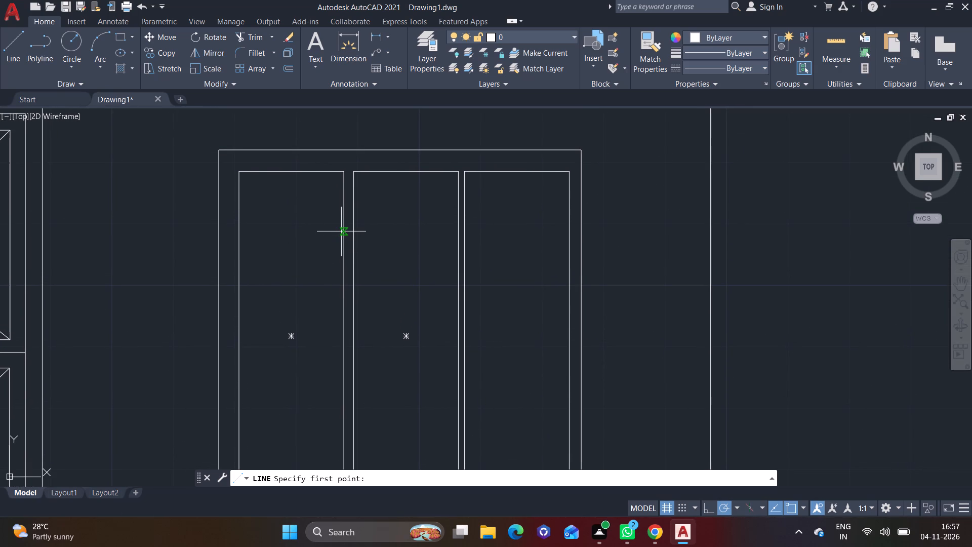
left_click(133, 37)
left_click(147, 59)
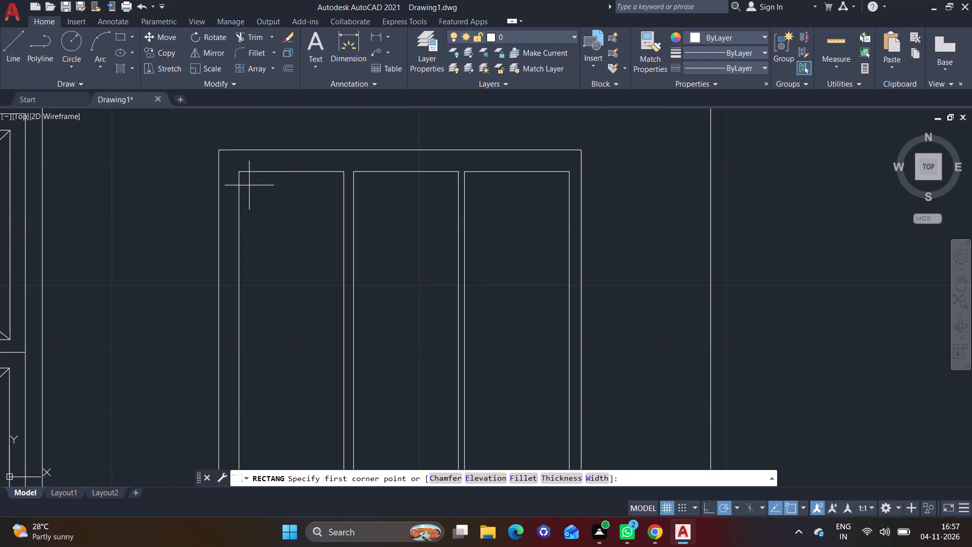
left_click(249, 185)
scroll(318, 334, "down", 1)
middle_click_drag(324, 342, 318, 314)
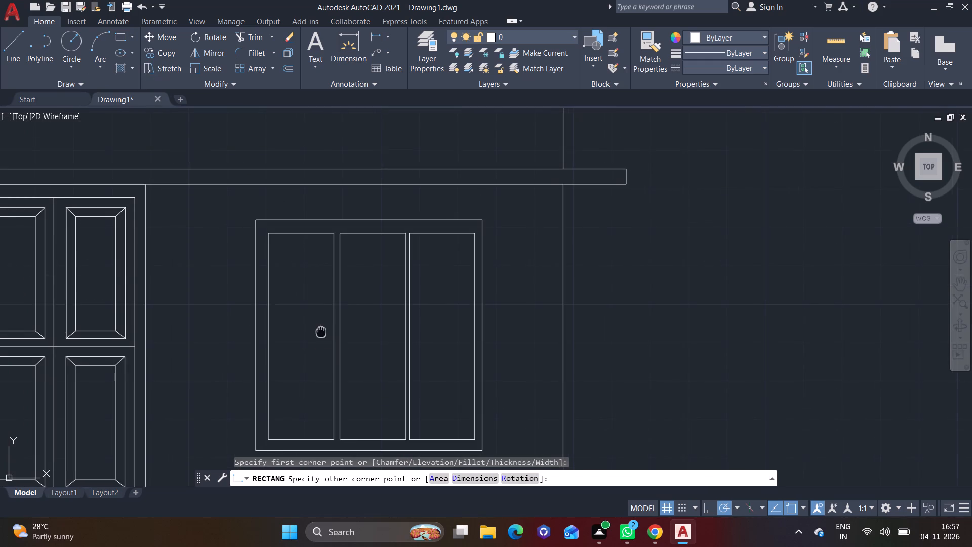
middle_click_drag(318, 314, 323, 248)
scroll(317, 321, "up", 3)
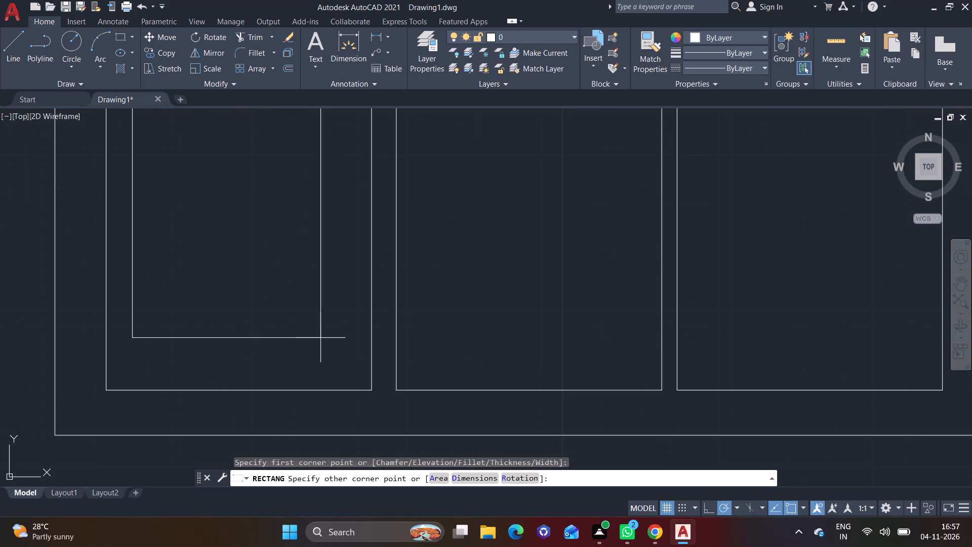
left_click(350, 370)
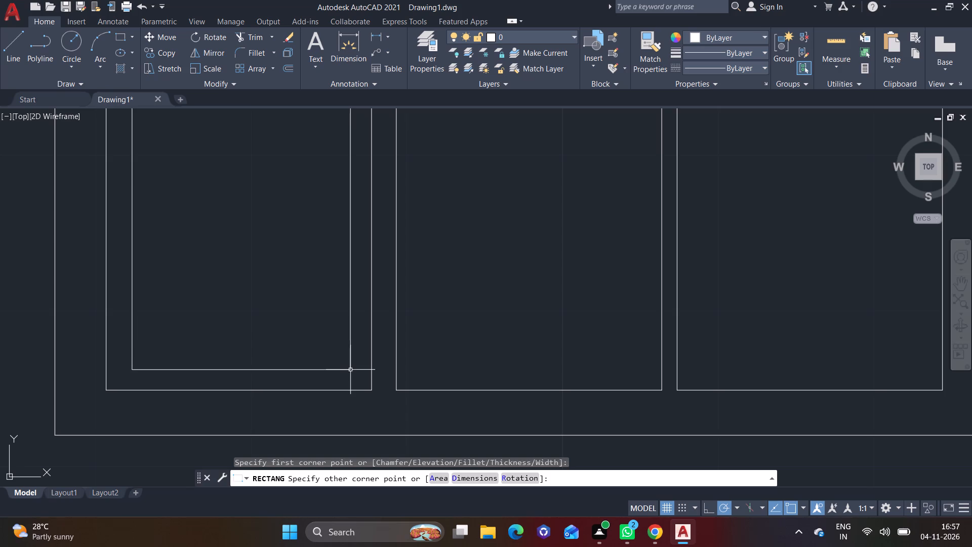
Copy the left pane's inner rectangle horizontally from its top-left corner into the middle and right panes.
left_click(349, 233)
scroll(349, 233, "down", 3)
left_click(173, 52)
middle_click_drag(330, 177, 274, 293)
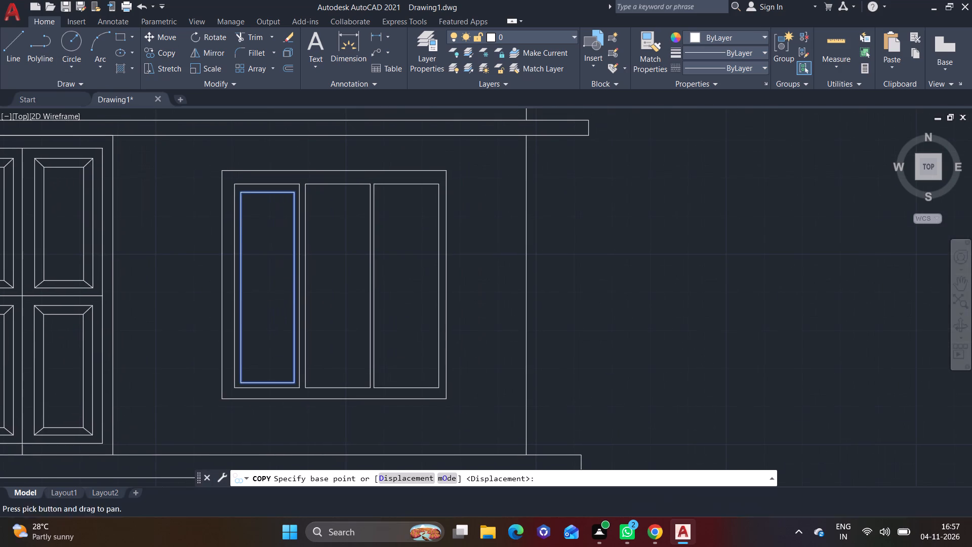
left_click(240, 195)
scroll(307, 197, "up", 2)
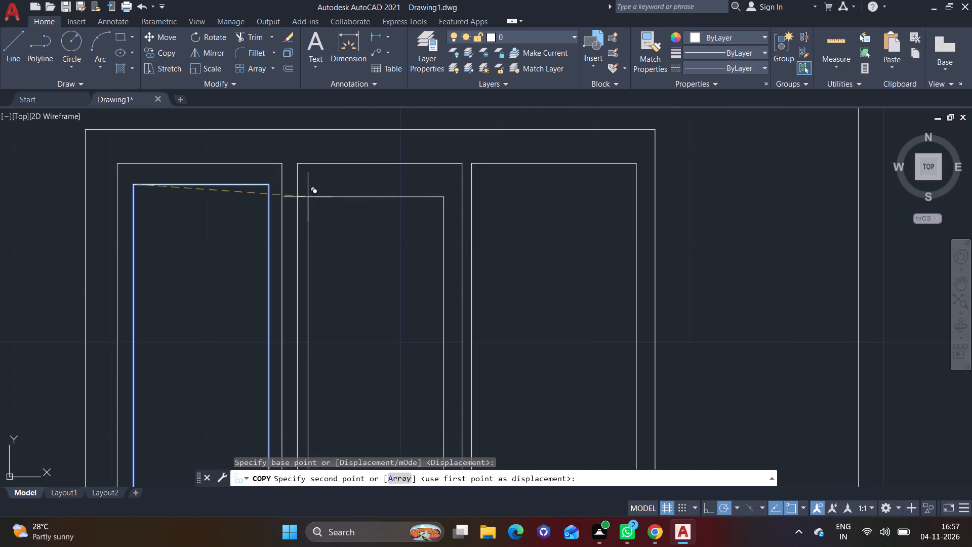
left_click(310, 190)
left_click(310, 190)
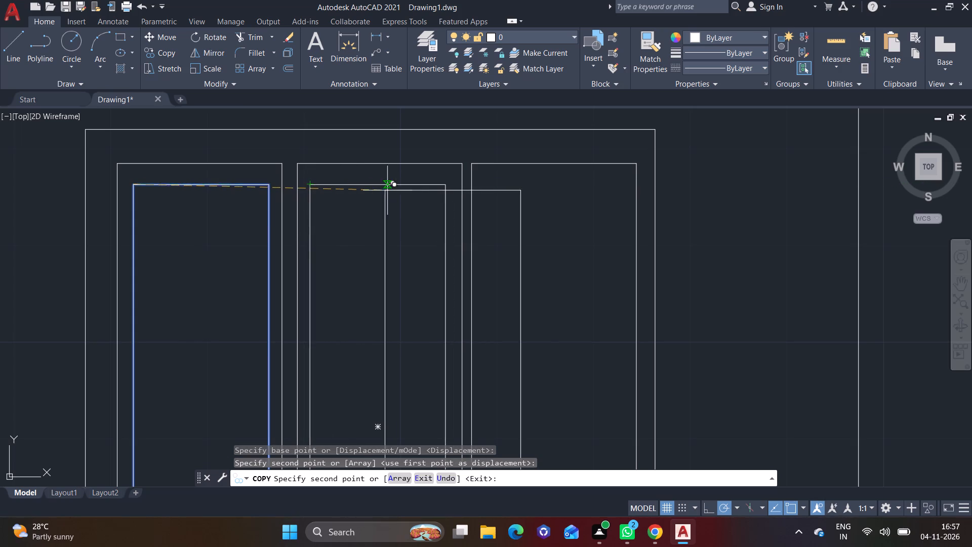
left_click(486, 189)
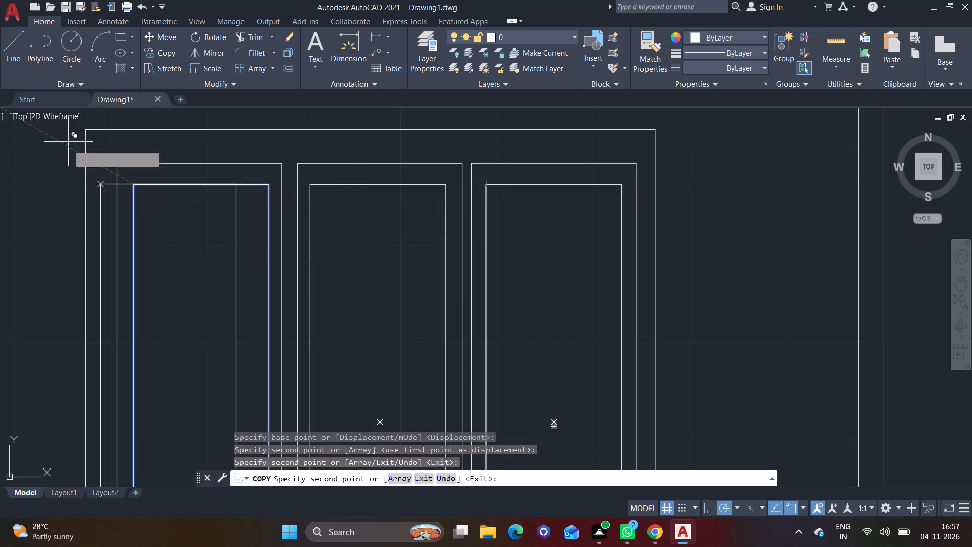
left_click(7, 58)
Draw the entrance step block outline beneath the slab under the door, about 5'-2" wide and 1'-1" deep, with lines.
scroll(248, 220, "down", 6)
middle_click_drag(340, 332, 341, 233)
left_click(11, 55)
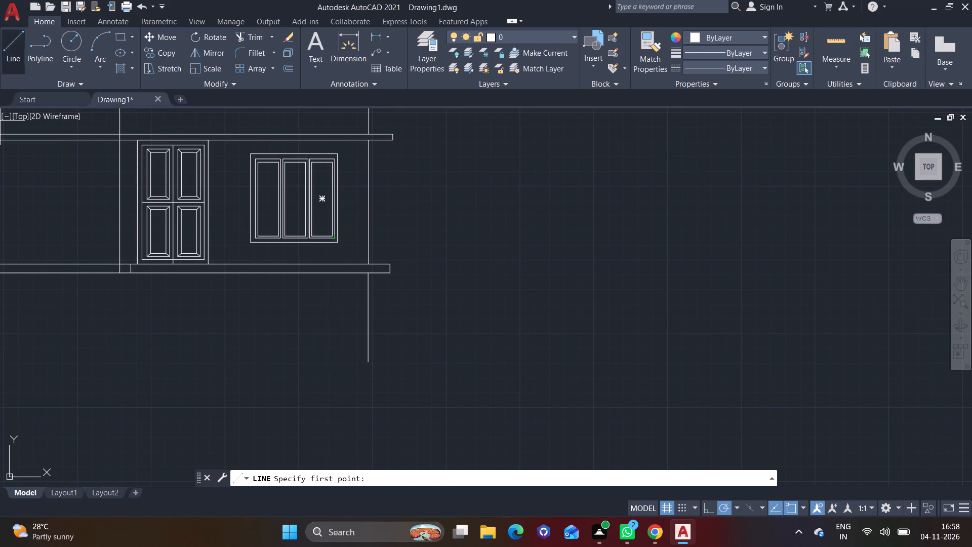
middle_click_drag(159, 282, 388, 302)
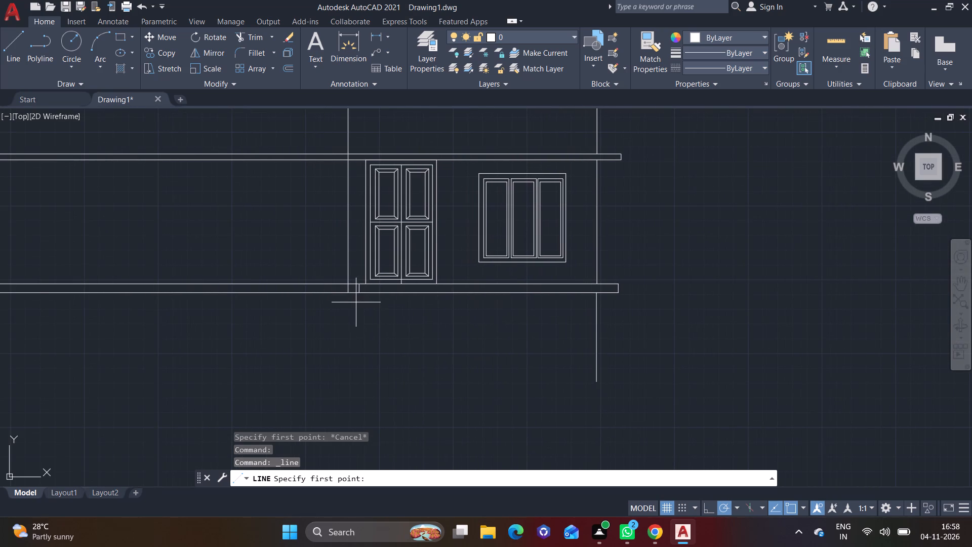
scroll(386, 288, "up", 4)
middle_click_drag(359, 308, 341, 272)
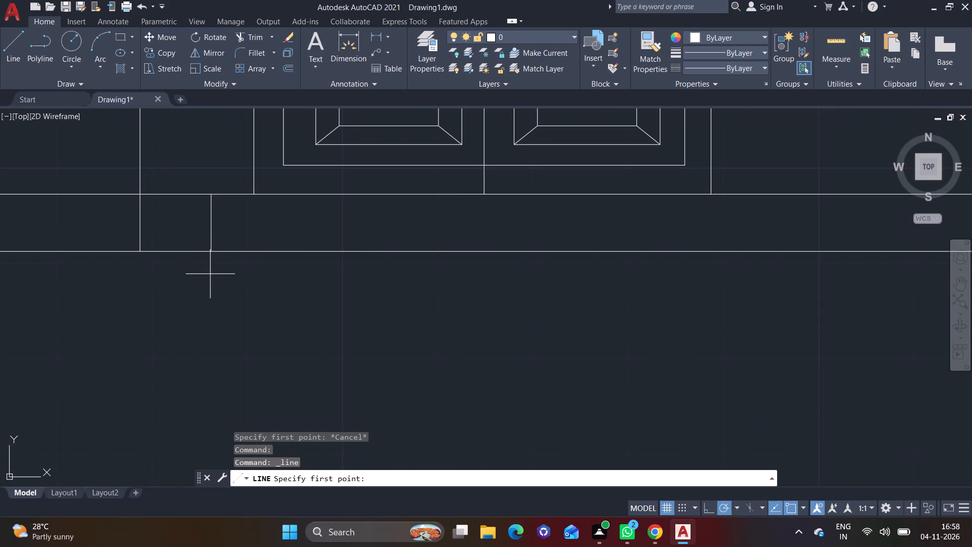
scroll(213, 270, "down", 1)
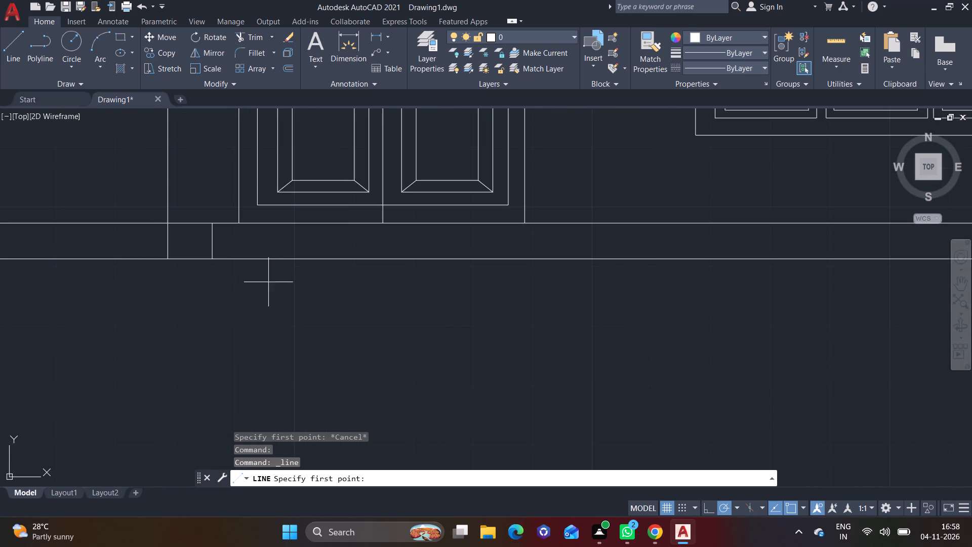
left_click(193, 256)
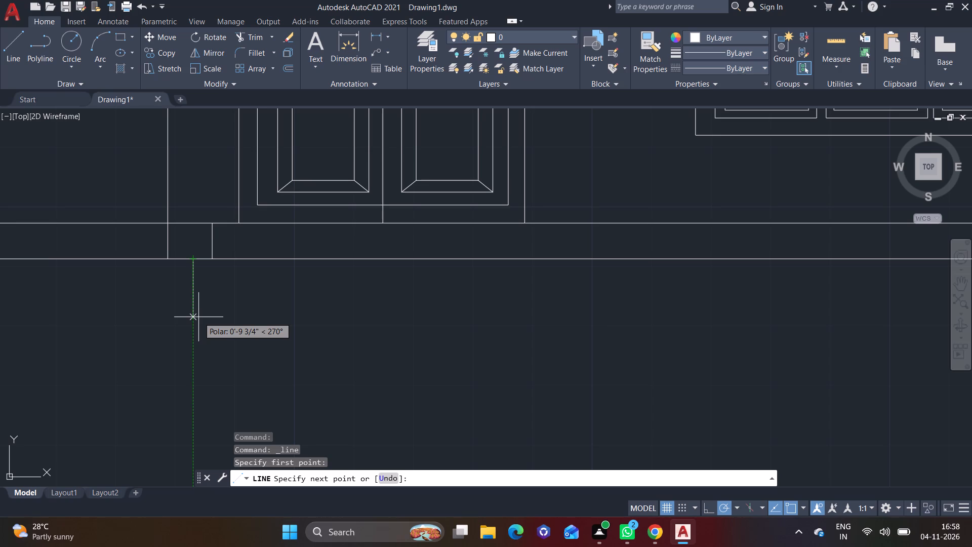
left_click(197, 337)
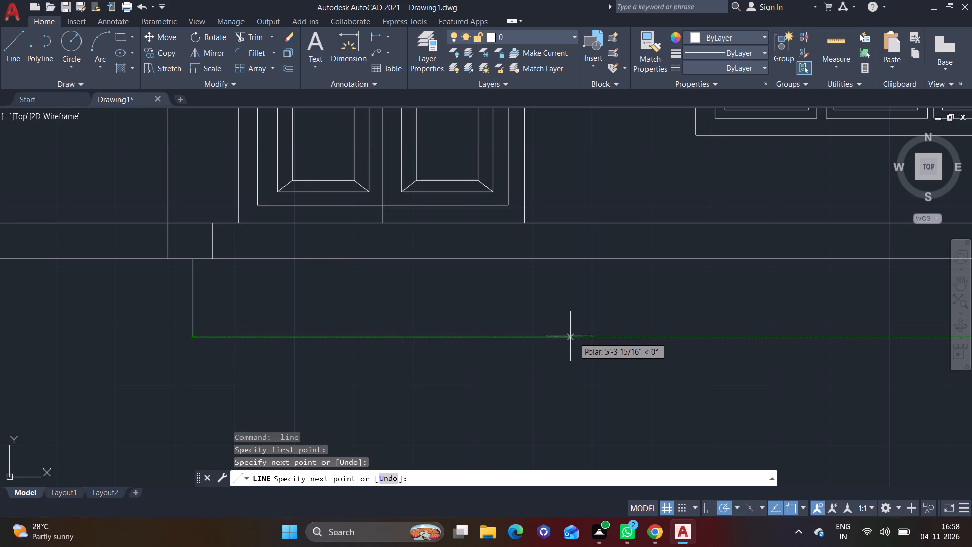
left_click(561, 340)
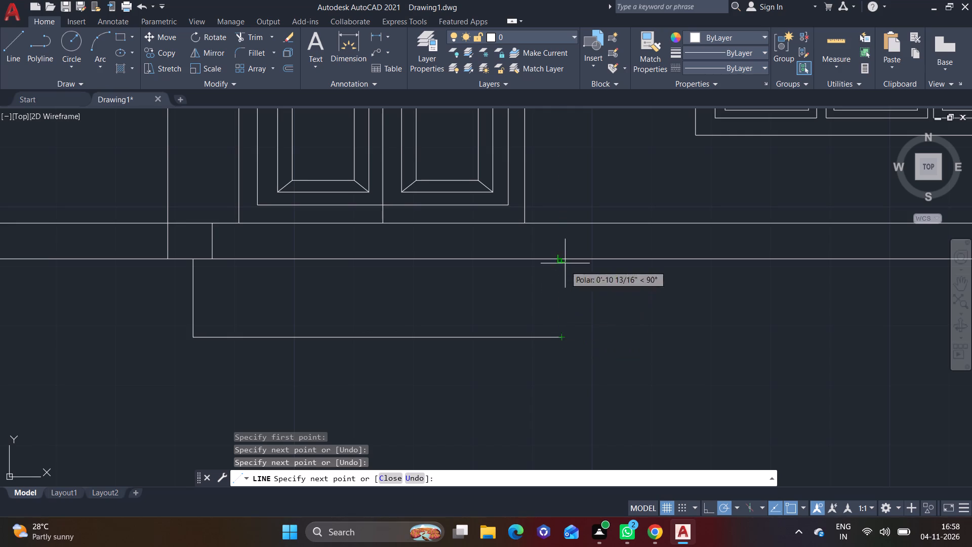
left_click(565, 260)
right_click(565, 260)
left_click(592, 272)
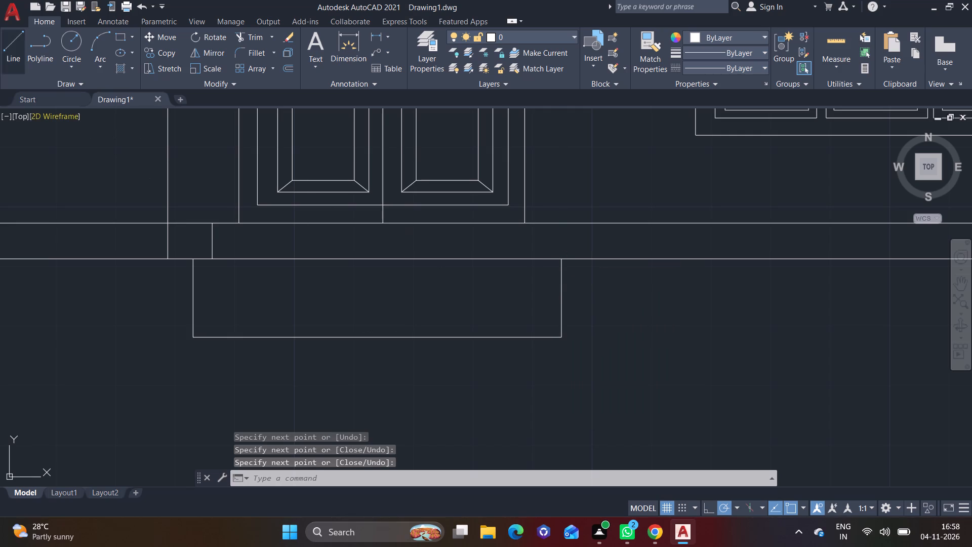
Draw three evenly spaced horizontal lines across the entrance step block, dividing it into four equal steps.
left_click(18, 59)
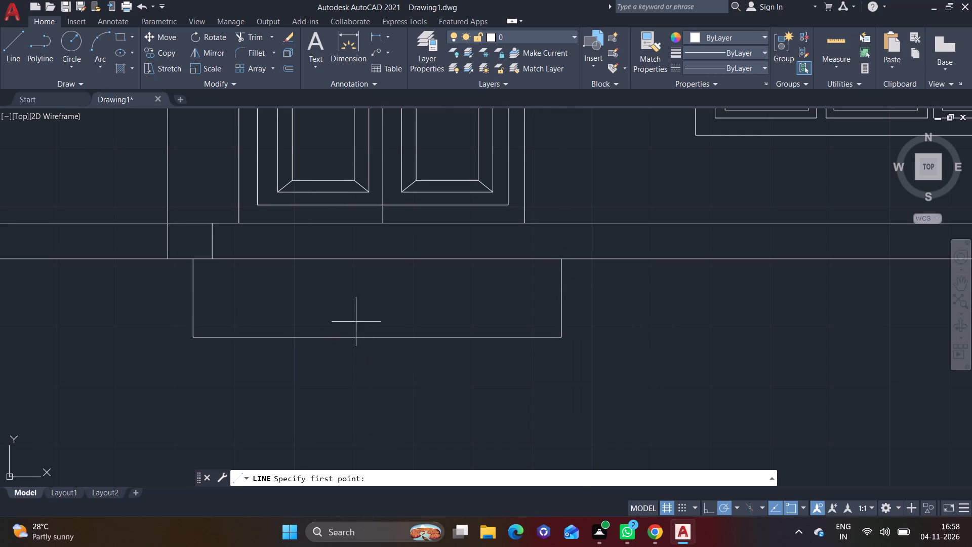
scroll(348, 314, "up", 1)
left_click(102, 258)
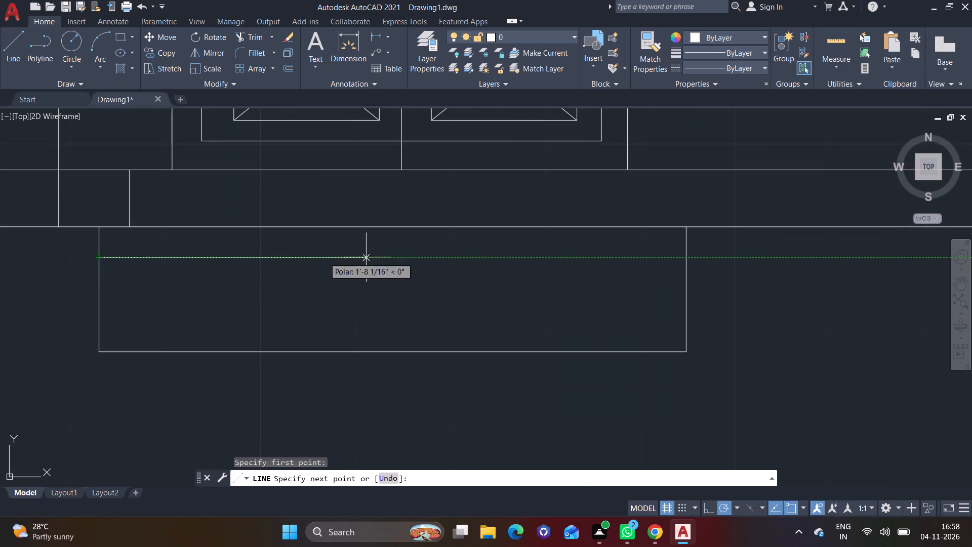
left_click(683, 257)
right_click(683, 257)
left_click(705, 265)
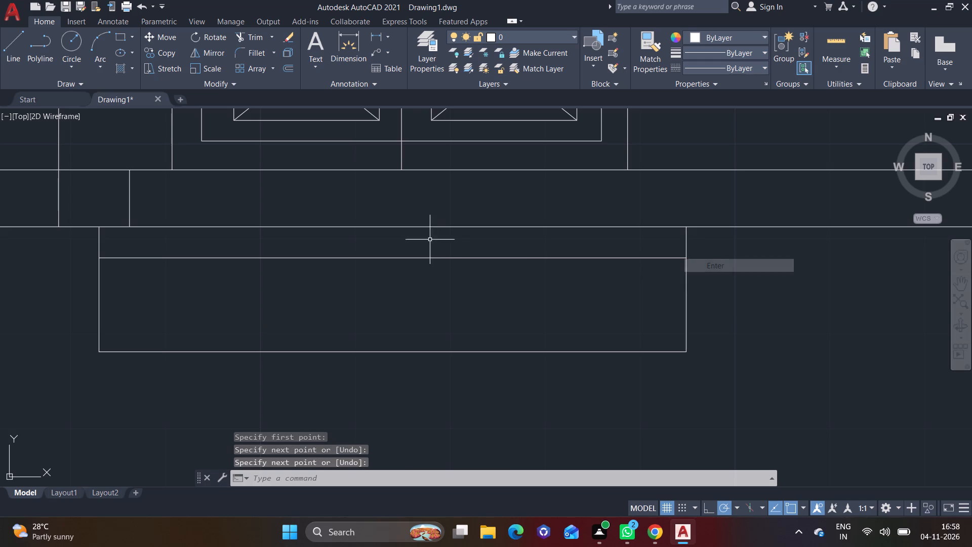
left_click(12, 60)
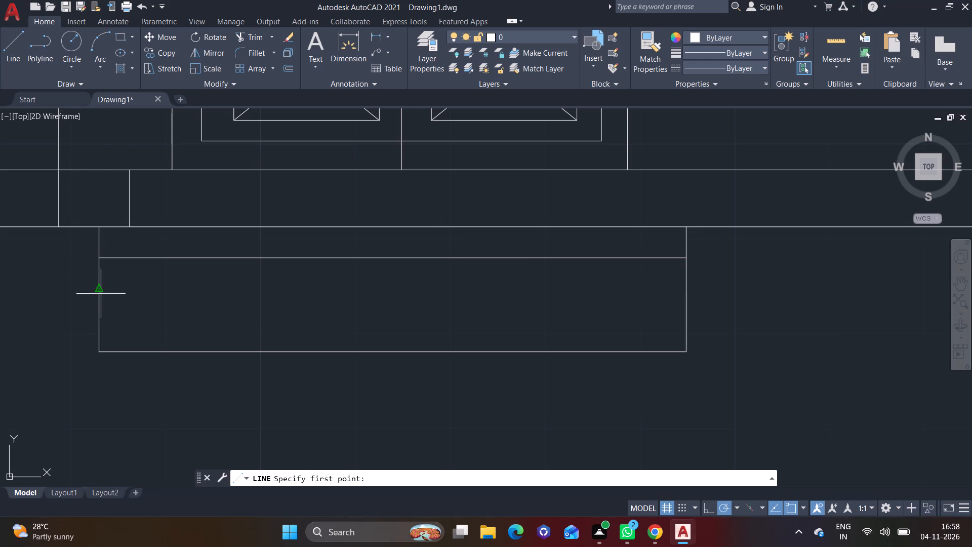
left_click(100, 293)
left_click(688, 287)
right_click(688, 287)
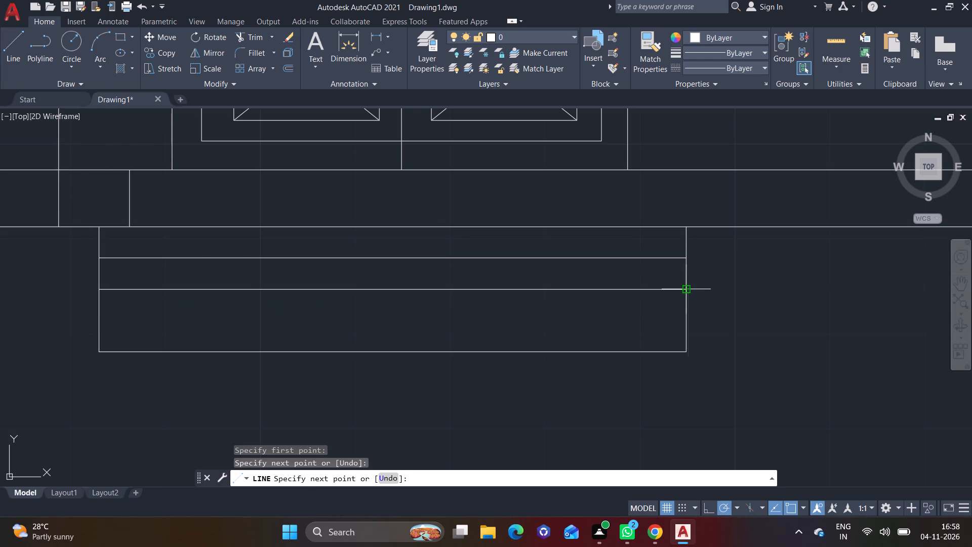
left_click(709, 292)
left_click(13, 52)
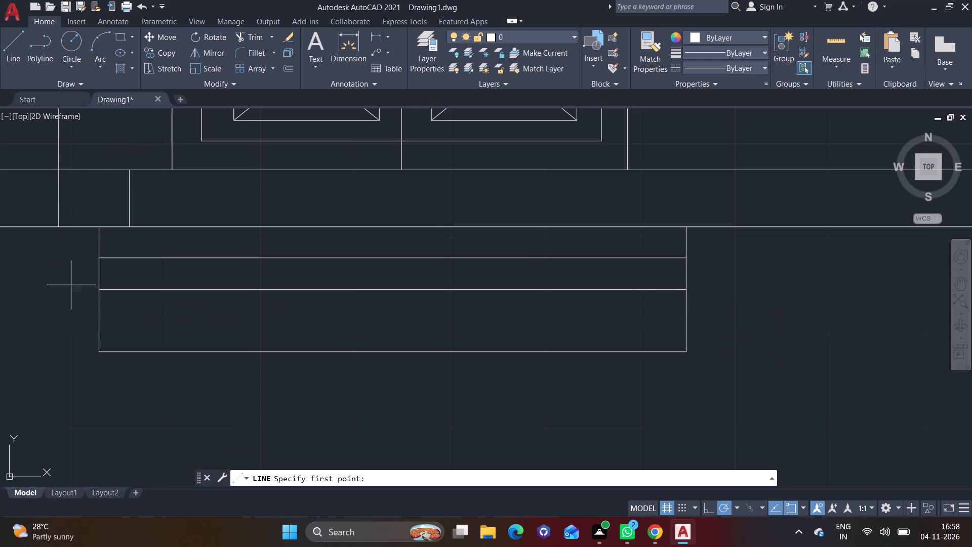
left_click_drag(98, 322, 102, 322)
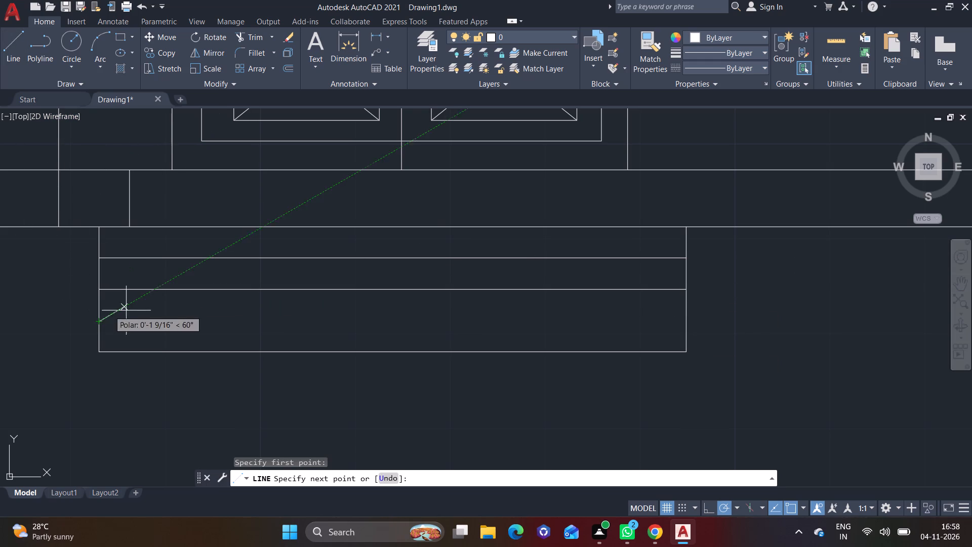
left_click(690, 324)
right_click(690, 324)
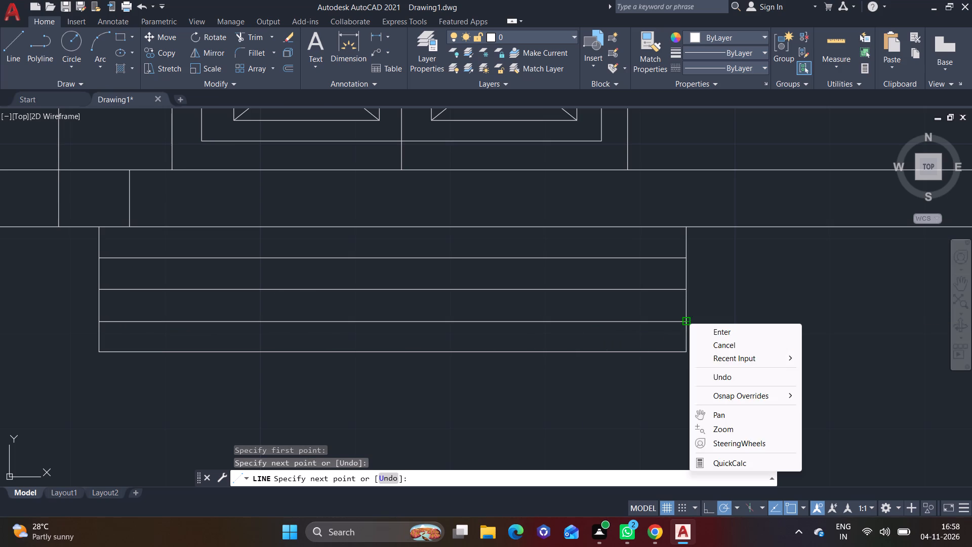
left_click(716, 332)
Examine the whole elevation, especially the horizontal band and parapet lines above the door and window.
scroll(375, 306, "down", 3)
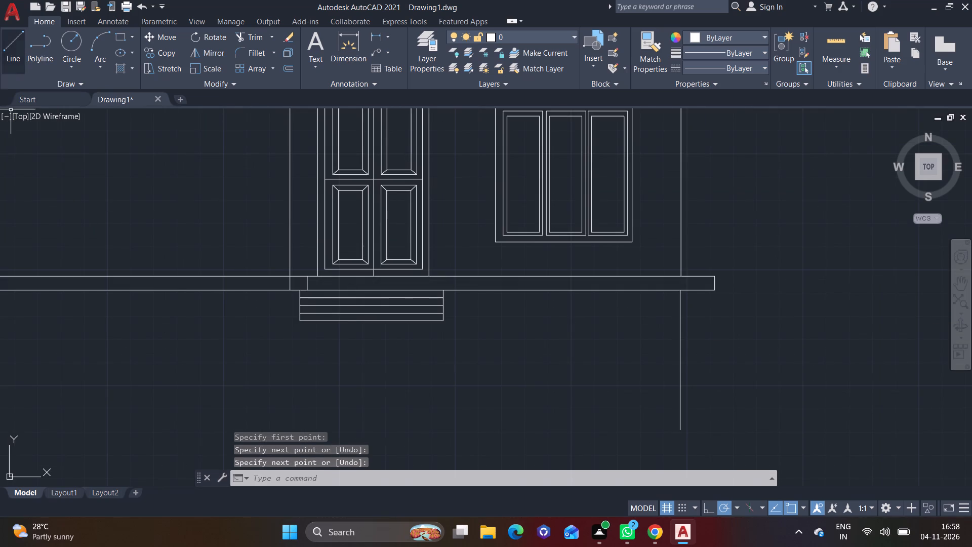
left_click(6, 57)
scroll(178, 285, "down", 1)
middle_click_drag(194, 290, 536, 358)
middle_click_drag(544, 300, 529, 364)
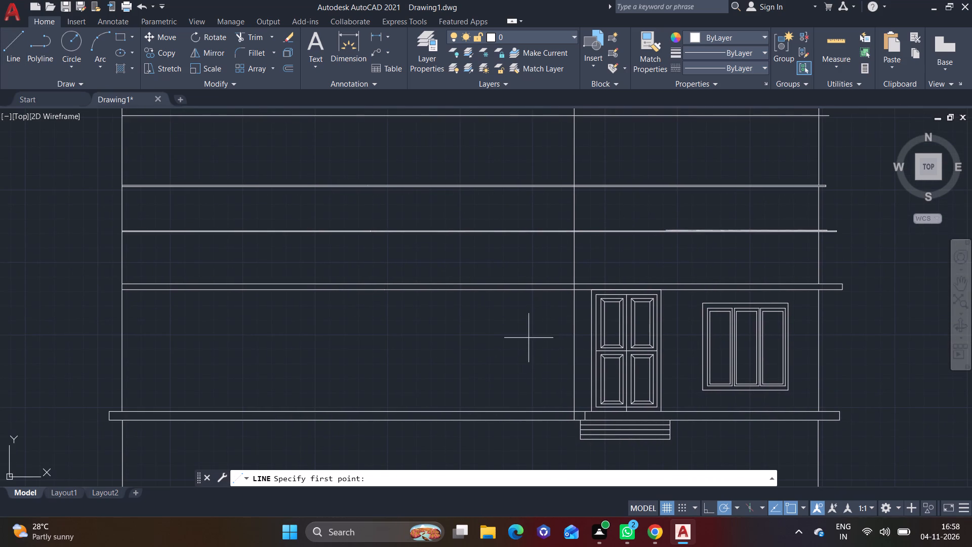
scroll(463, 312, "down", 2)
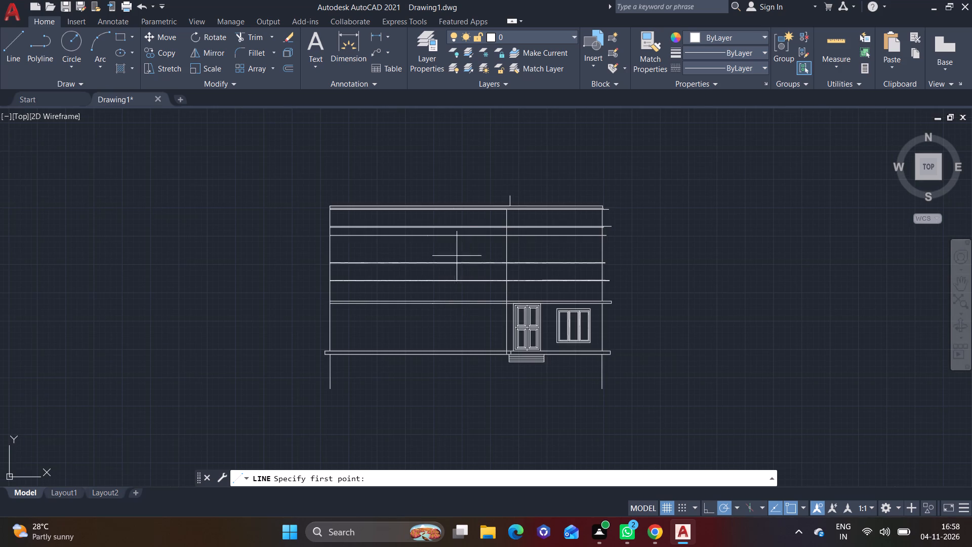
middle_click_drag(465, 228, 374, 227)
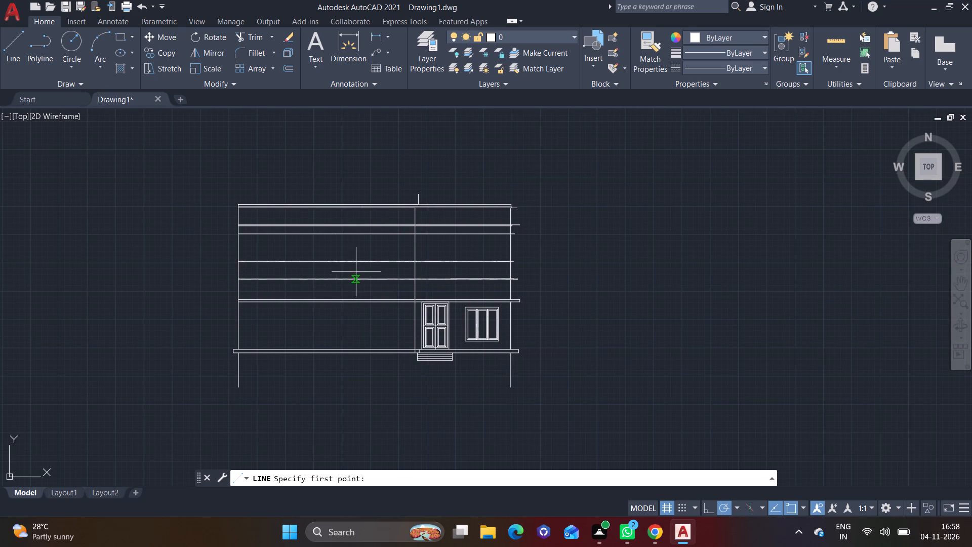
scroll(356, 271, "up", 2)
left_click(274, 38)
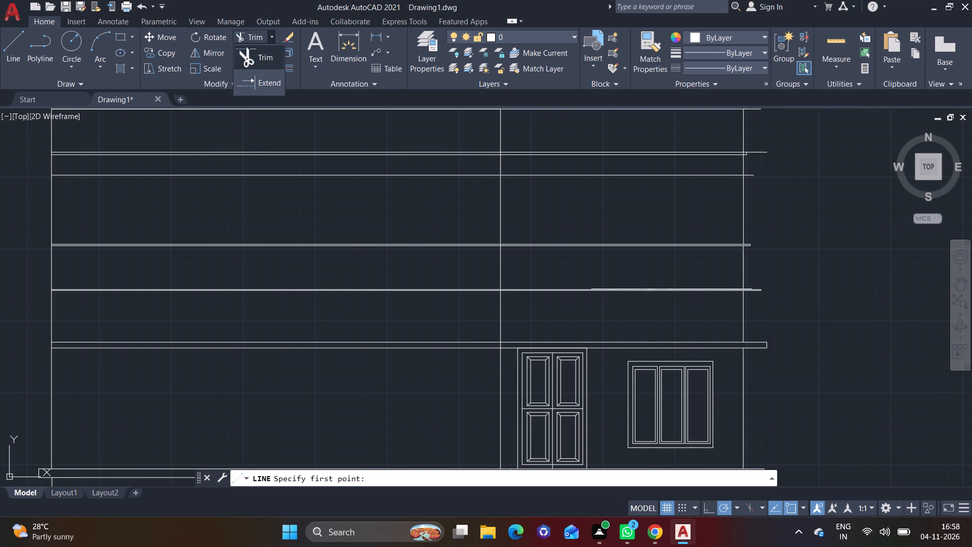
left_click(273, 53)
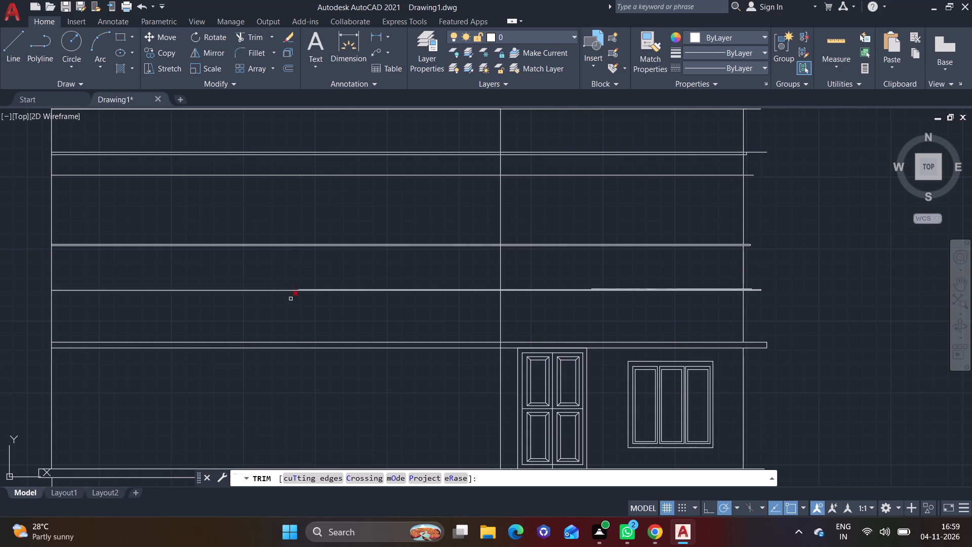
scroll(322, 297, "up", 1)
middle_click_drag(322, 297, 309, 357)
scroll(315, 334, "down", 1)
middle_click_drag(344, 335, 320, 338)
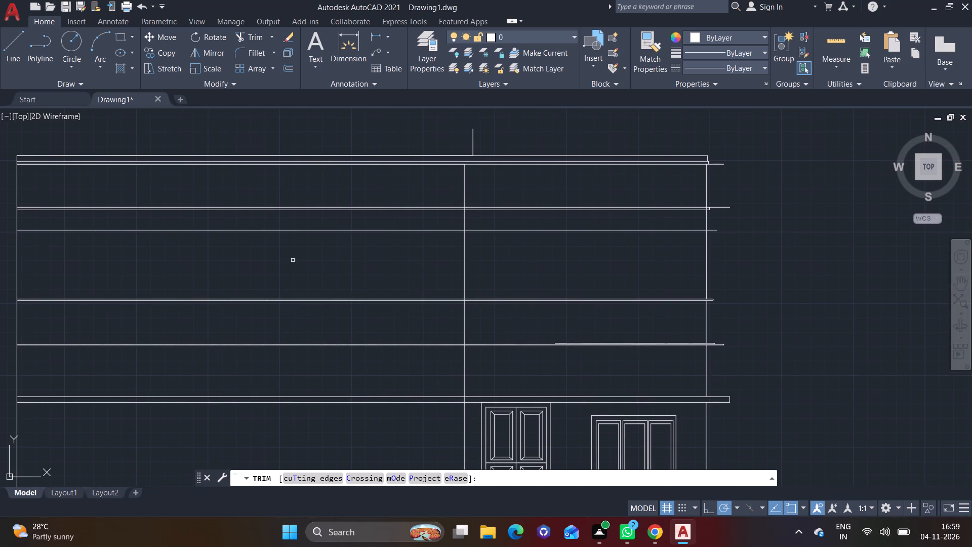
scroll(293, 260, "down", 2)
left_click(10, 56)
middle_click_drag(311, 283, 304, 270)
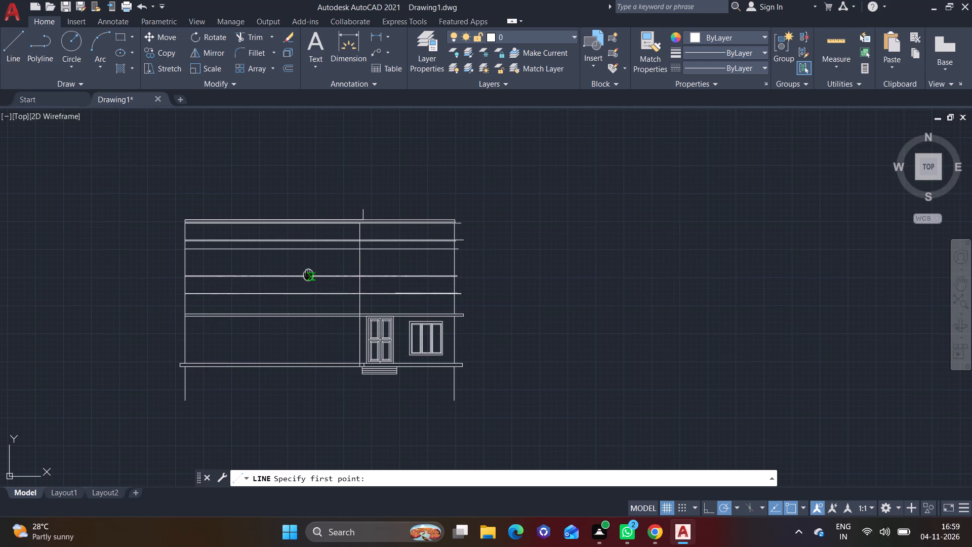
middle_click_drag(304, 270, 244, 245)
scroll(293, 281, "up", 2)
scroll(363, 299, "up", 1)
middle_click_drag(328, 281, 297, 315)
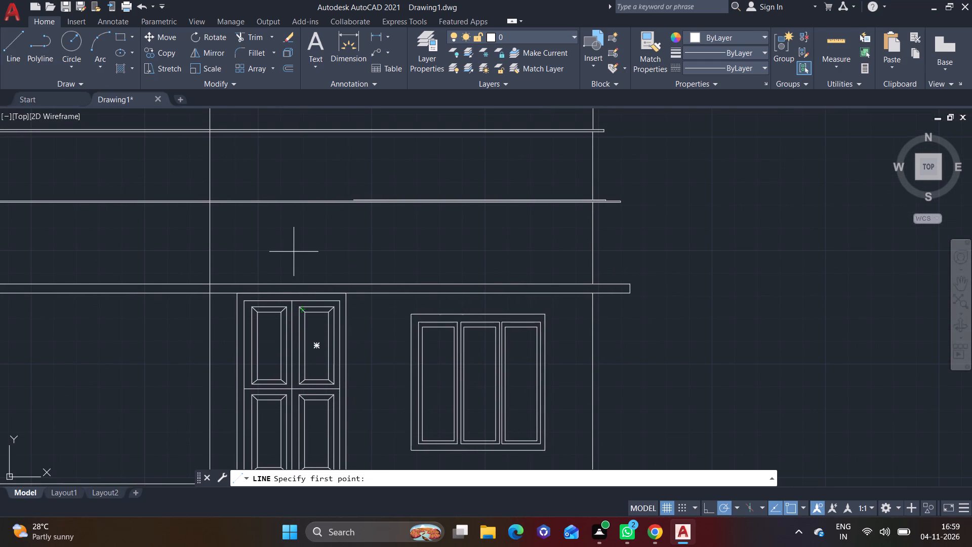
middle_click_drag(294, 250, 320, 357)
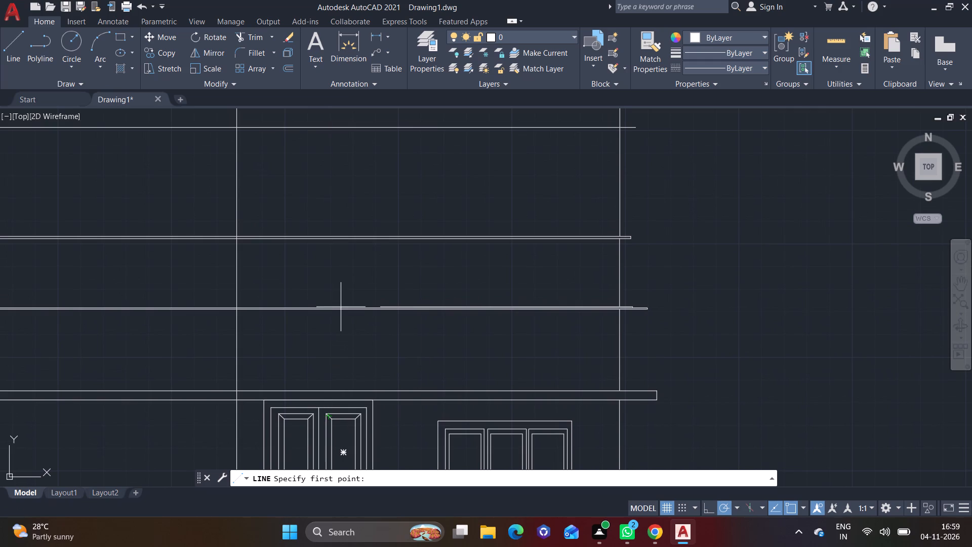
scroll(339, 307, "down", 1)
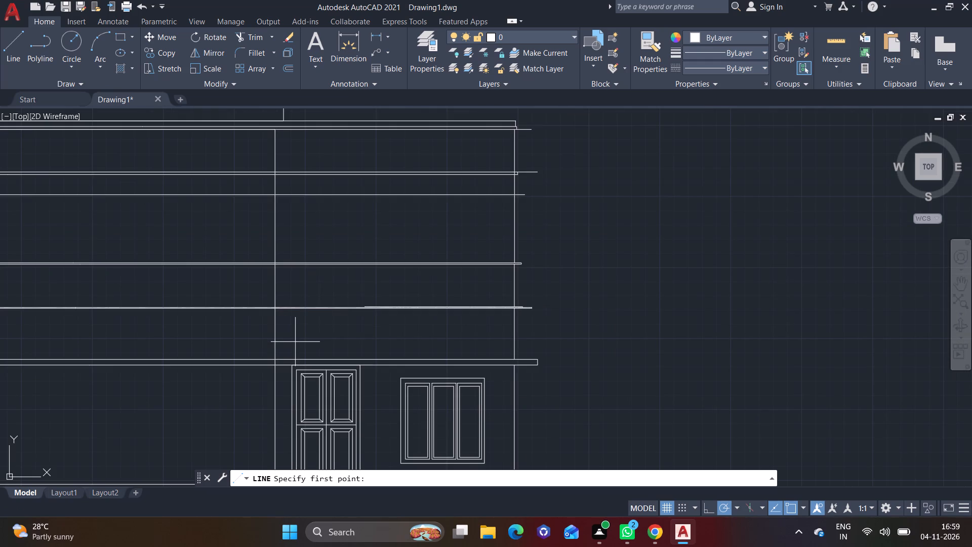
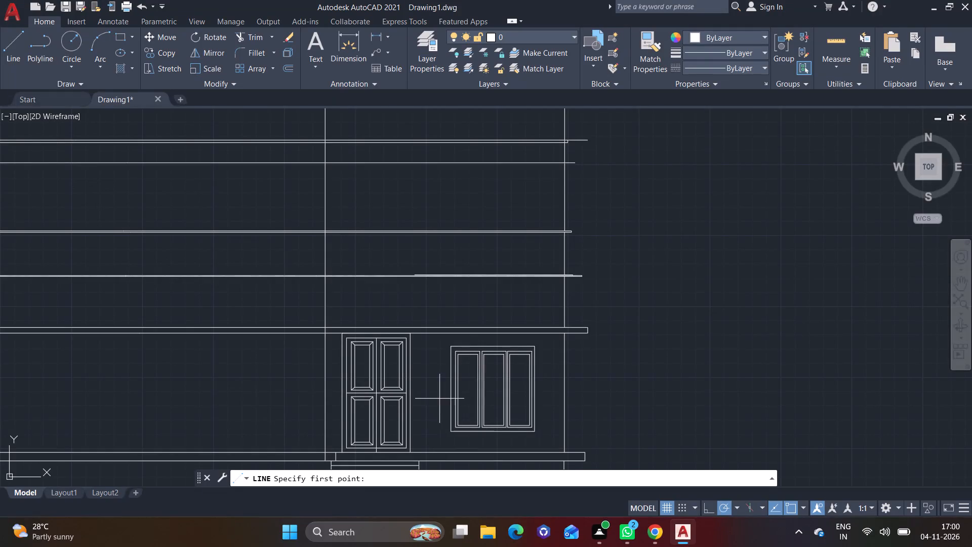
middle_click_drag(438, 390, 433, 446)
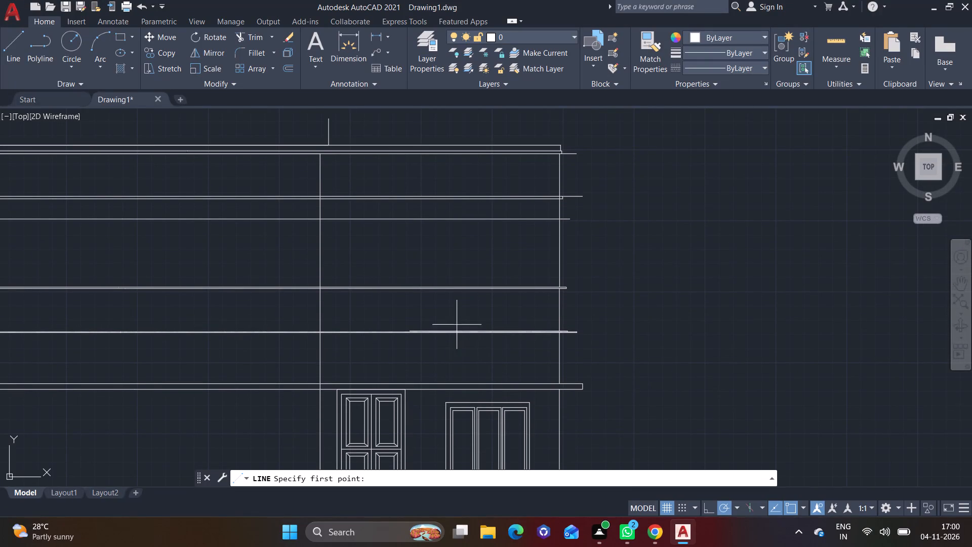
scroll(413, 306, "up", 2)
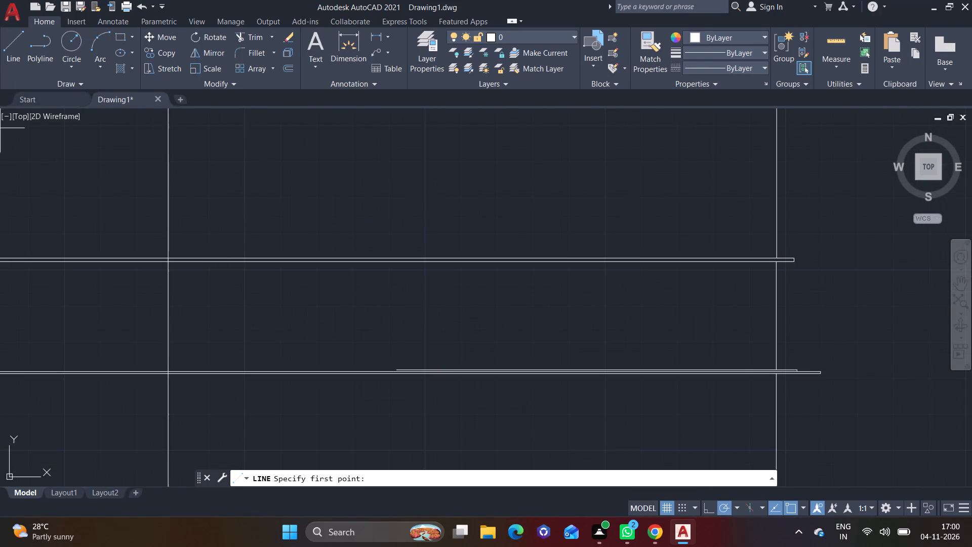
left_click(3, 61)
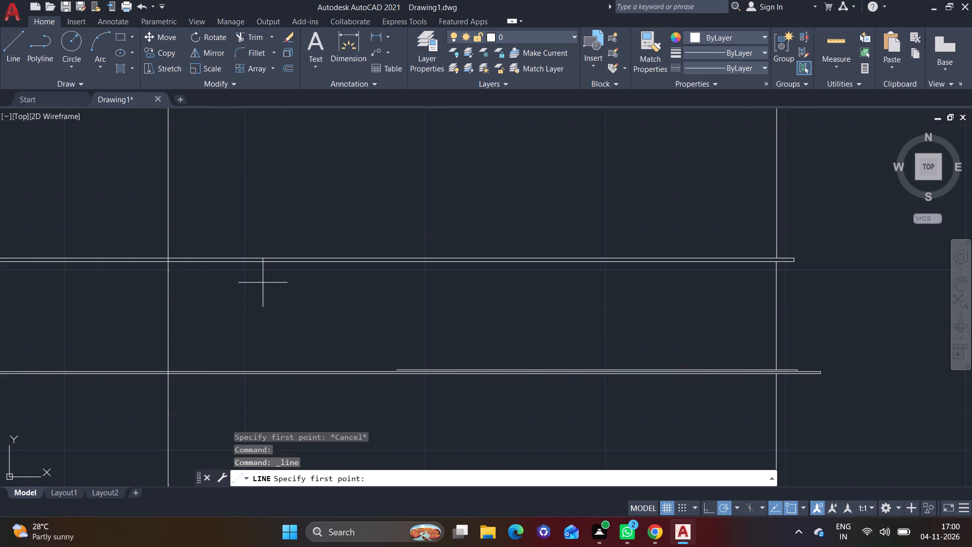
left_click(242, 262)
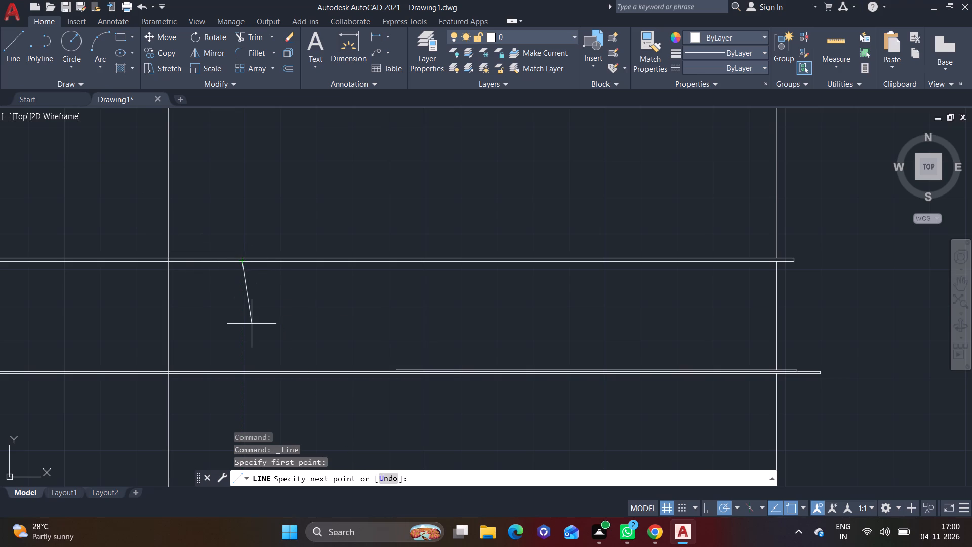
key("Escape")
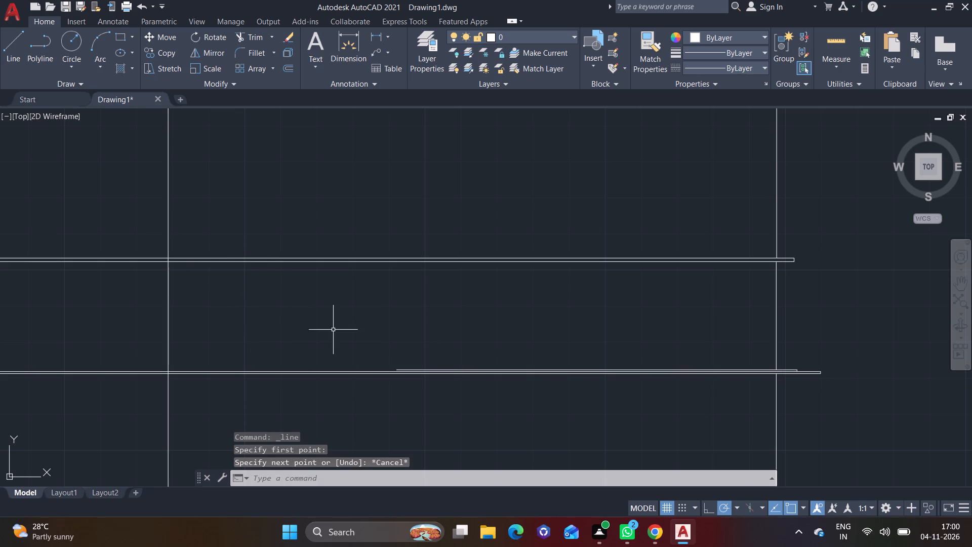
Extend the short upper line of the thin band above the door with a line about 5'-3" long, reaching the vertical divider.
scroll(400, 370, "up", 2)
left_click(10, 51)
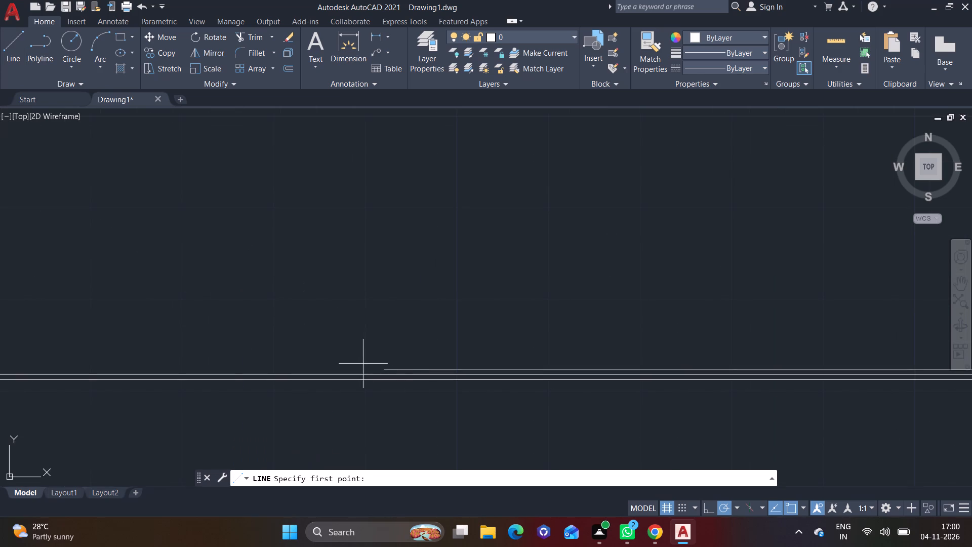
left_click(383, 369)
scroll(155, 338, "up", 1)
middle_click_drag(155, 338, 544, 366)
scroll(306, 398, "down", 2)
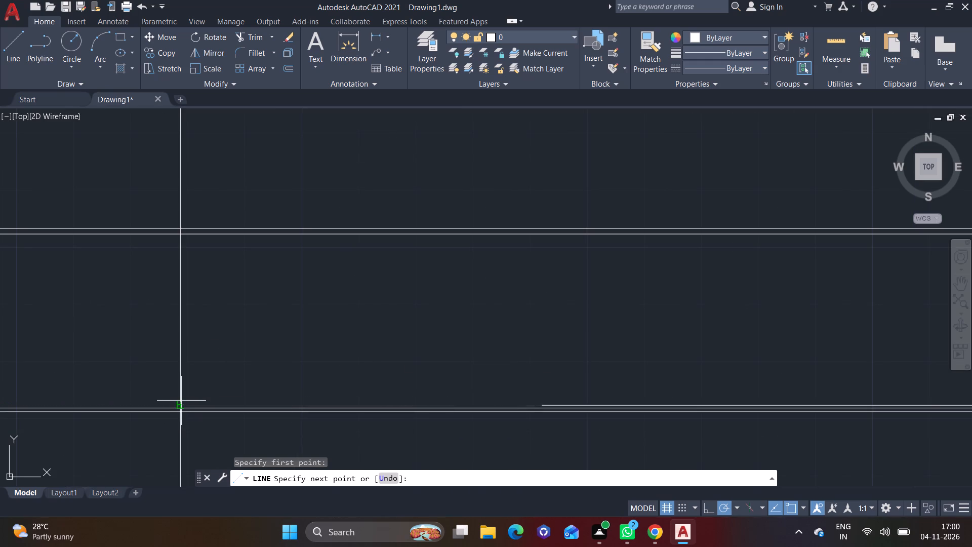
scroll(181, 401, "up", 5)
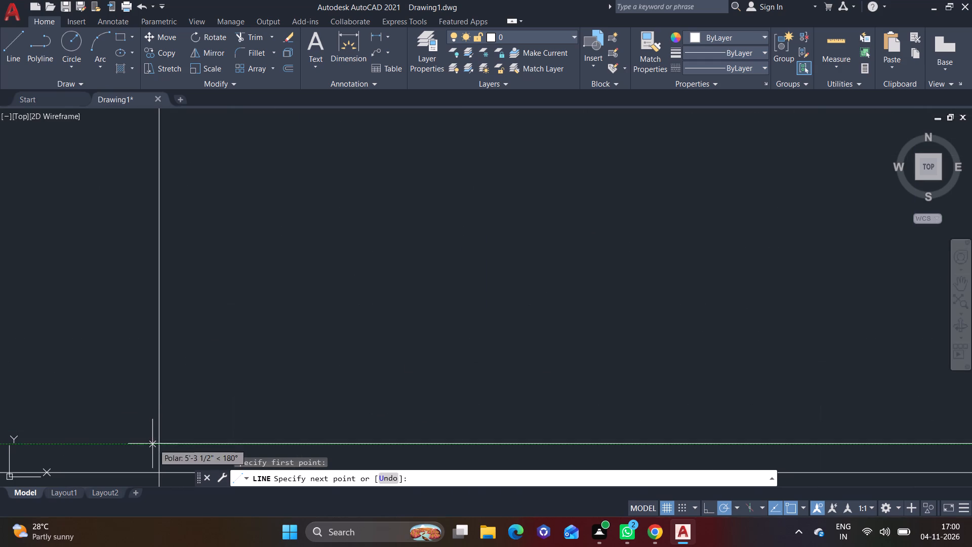
left_click(160, 444)
right_click(160, 444)
left_click(216, 307)
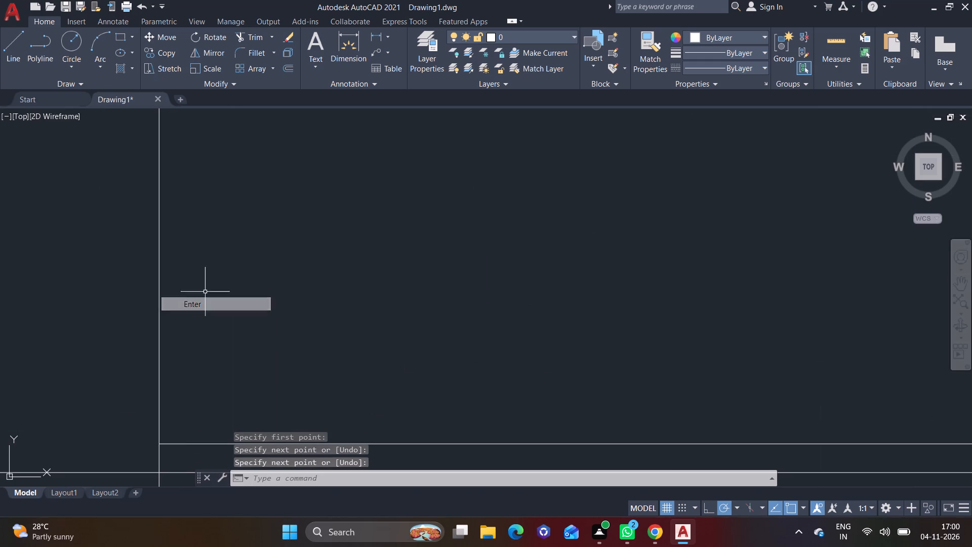
Draw a three-sided railing outline about 9'-8" wide and 2'-2" deep with lines, hanging from the band above the door and window.
left_click(6, 50)
scroll(385, 272, "down", 4)
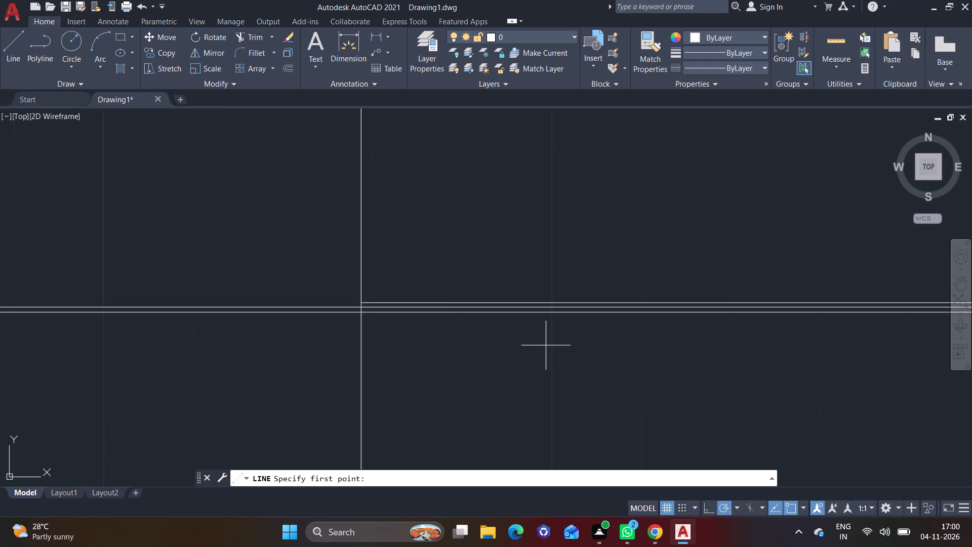
middle_click_drag(546, 345, 119, 340)
scroll(432, 340, "down", 2)
middle_click_drag(439, 339, 398, 272)
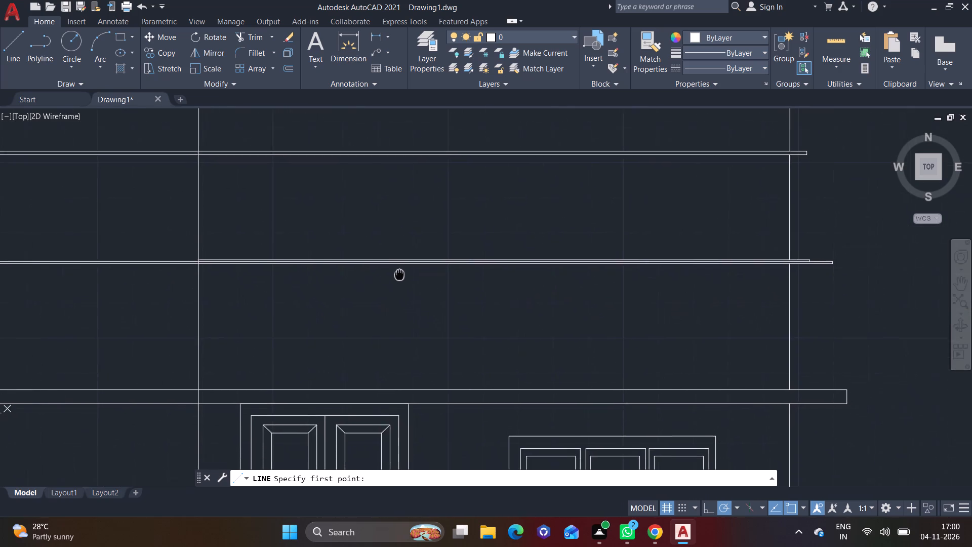
middle_click_drag(398, 272, 375, 287)
left_click(8, 44)
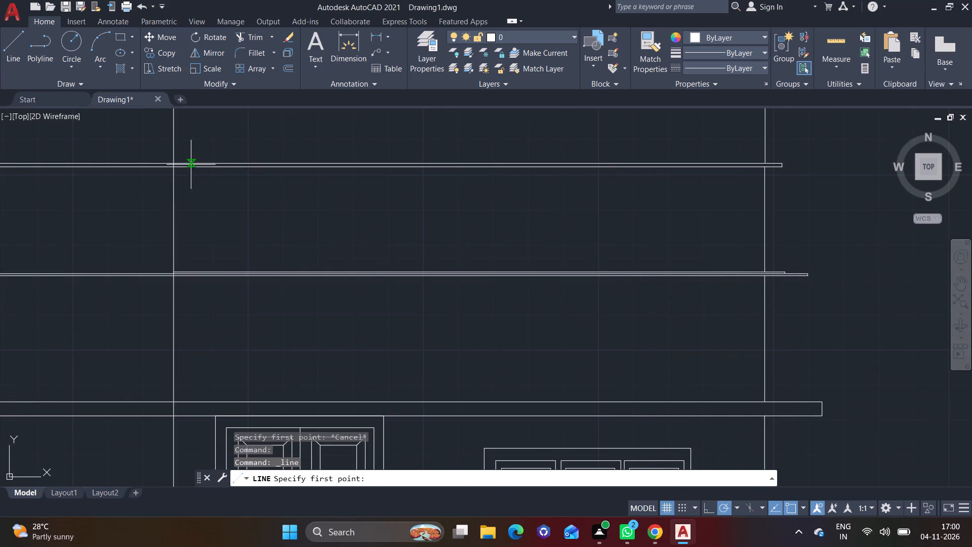
left_click(281, 169)
scroll(287, 248, "up", 2)
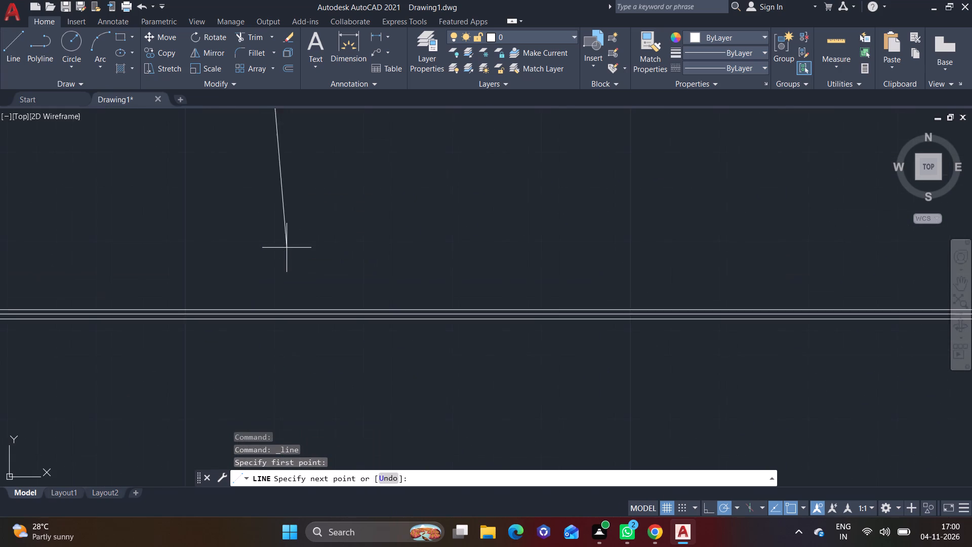
left_click(263, 296)
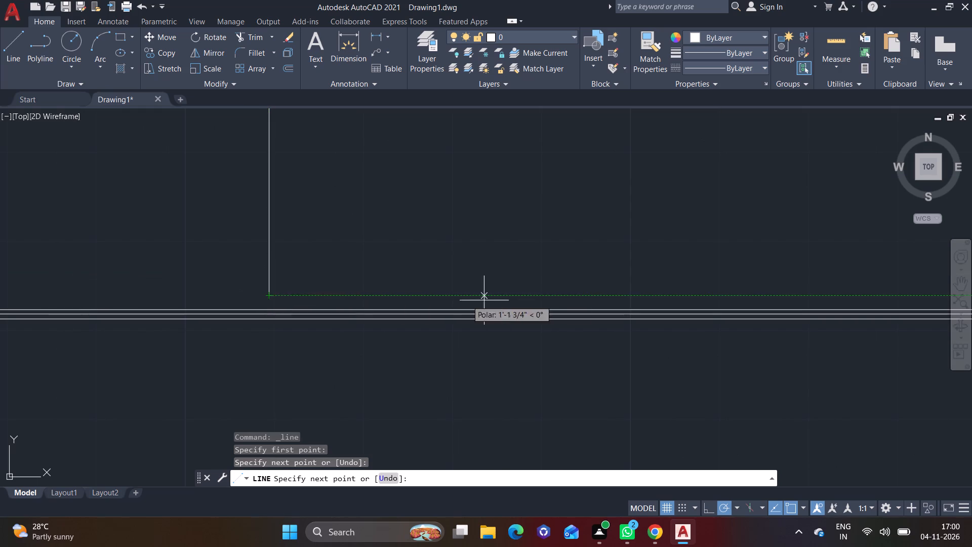
scroll(602, 290, "down", 2)
middle_click_drag(669, 284, 445, 269)
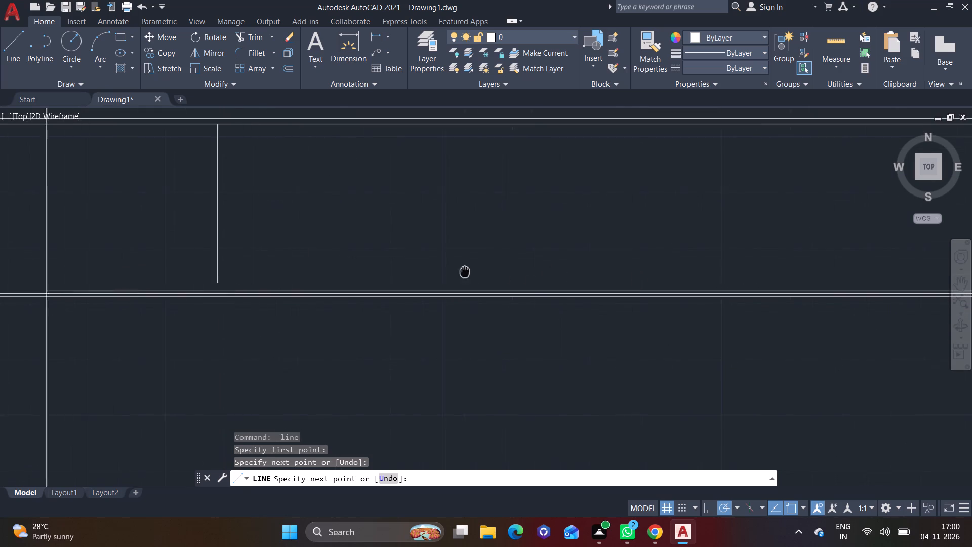
middle_click_drag(445, 269, 435, 267)
scroll(611, 252, "down", 2)
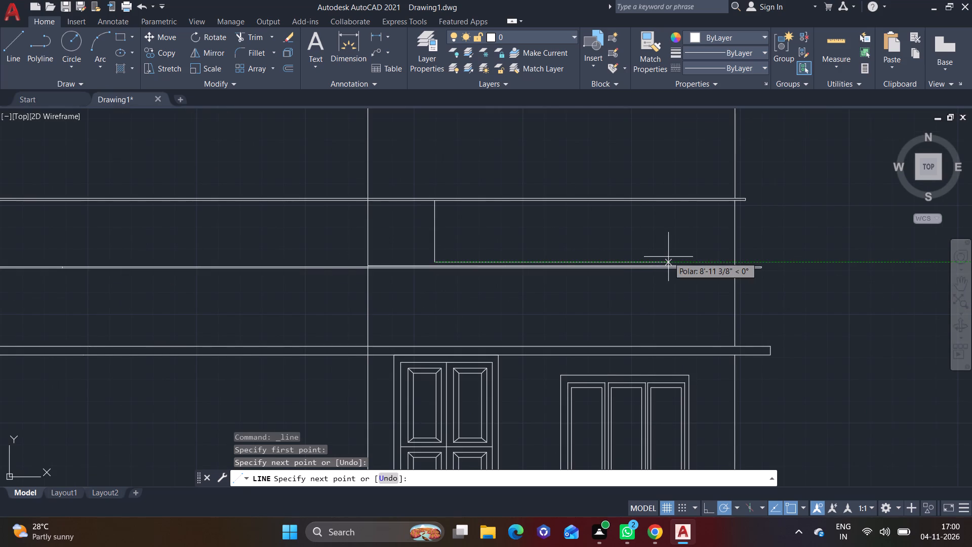
middle_click_drag(668, 257, 557, 293)
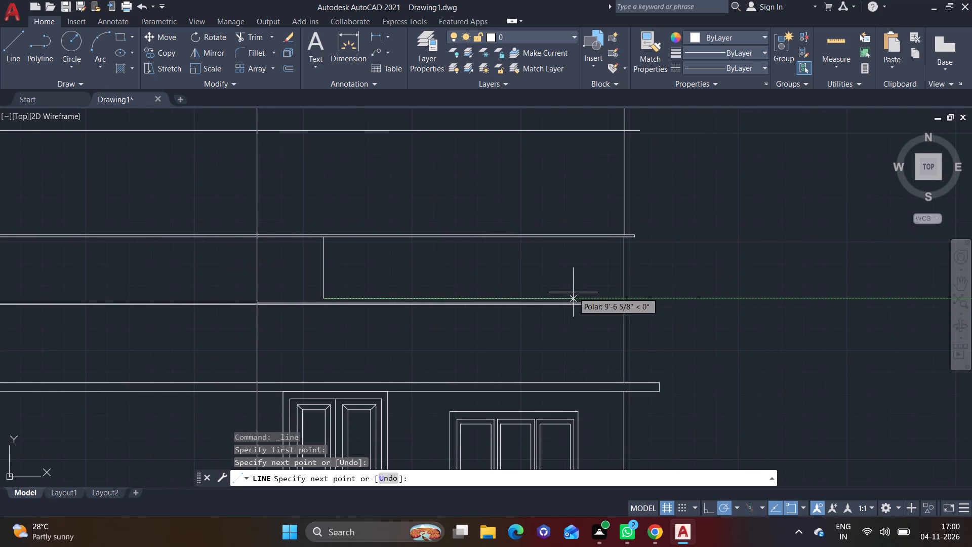
left_click(578, 292)
scroll(575, 250, "up", 2)
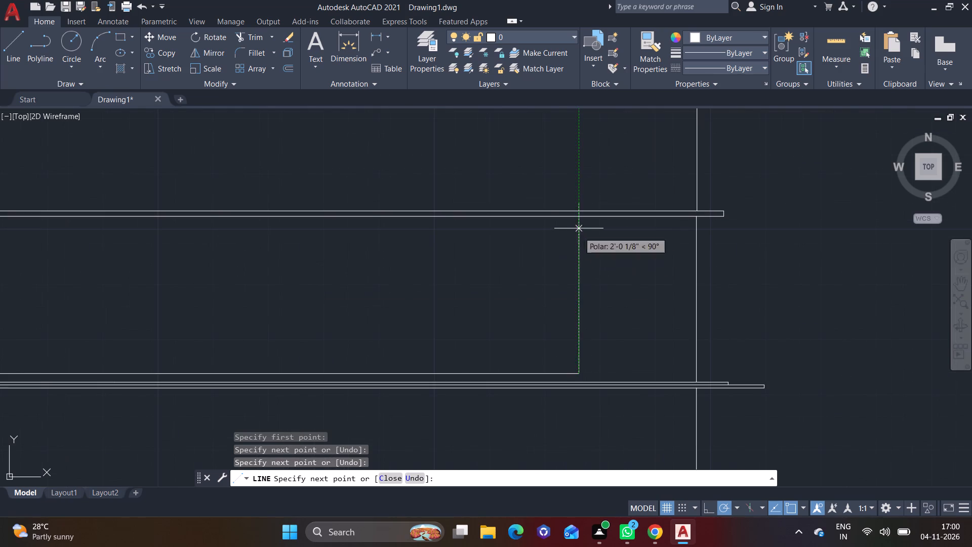
left_click(579, 217)
right_click(579, 217)
left_click(593, 223)
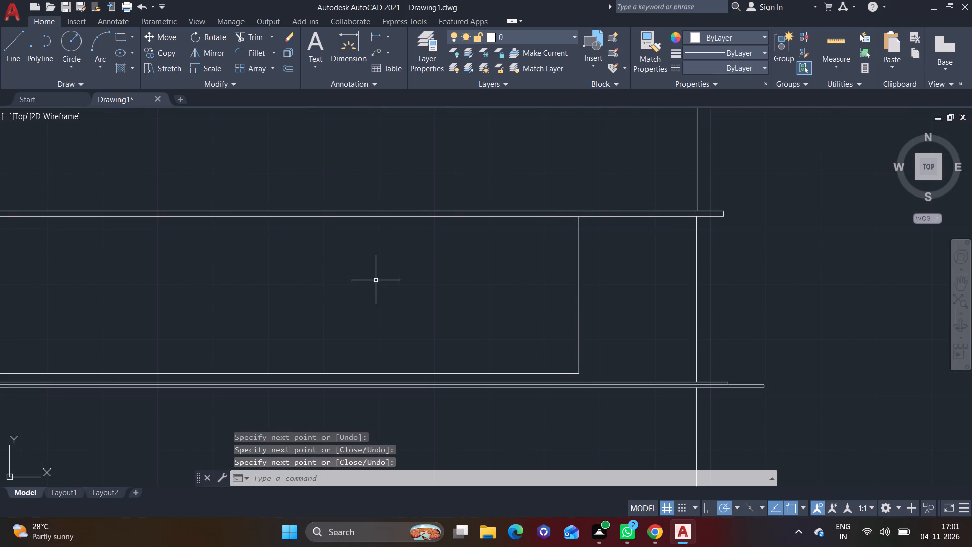
Draw a small block outline about 8" wide and 4" deep inside the railing outline's upper-left corner, hanging from the band.
scroll(371, 282, "down", 2)
middle_click_drag(371, 282, 512, 292)
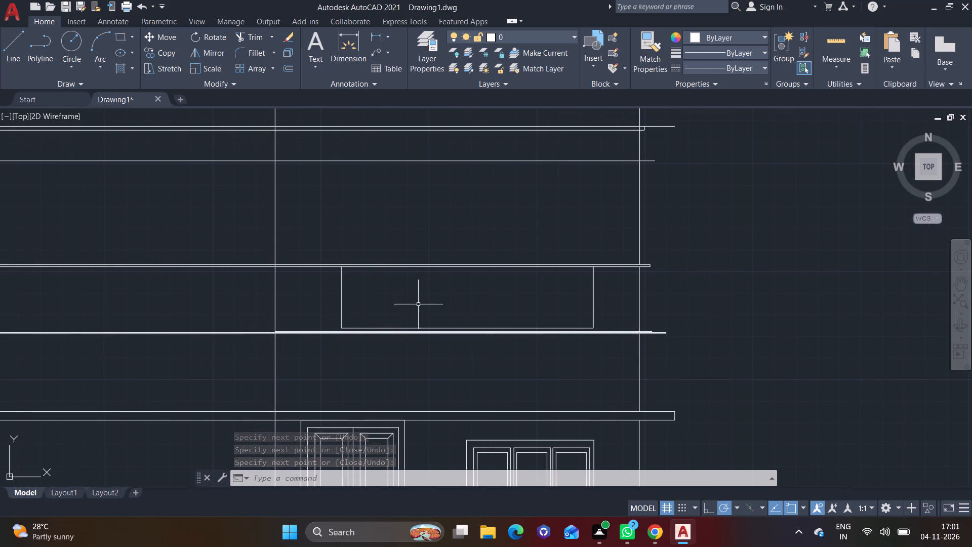
scroll(373, 294, "up", 3)
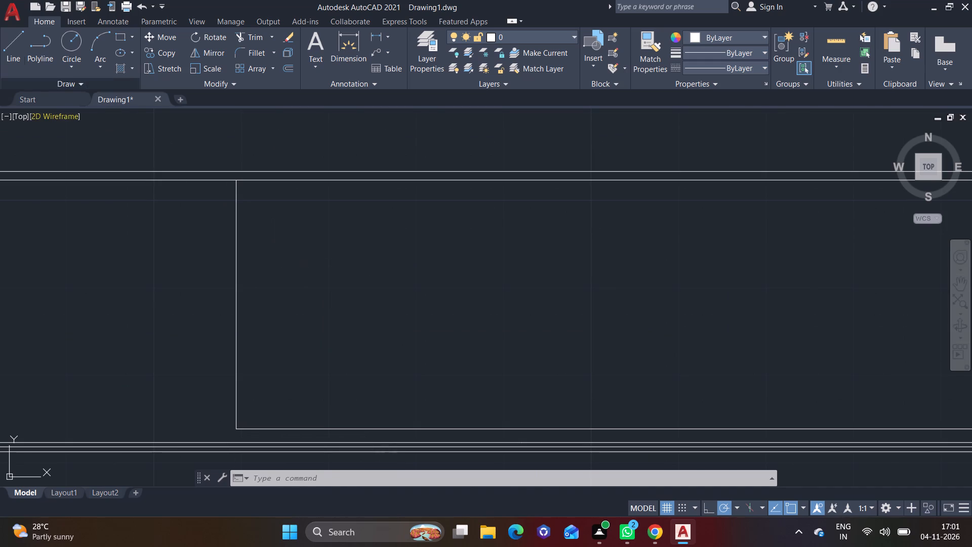
left_click(7, 62)
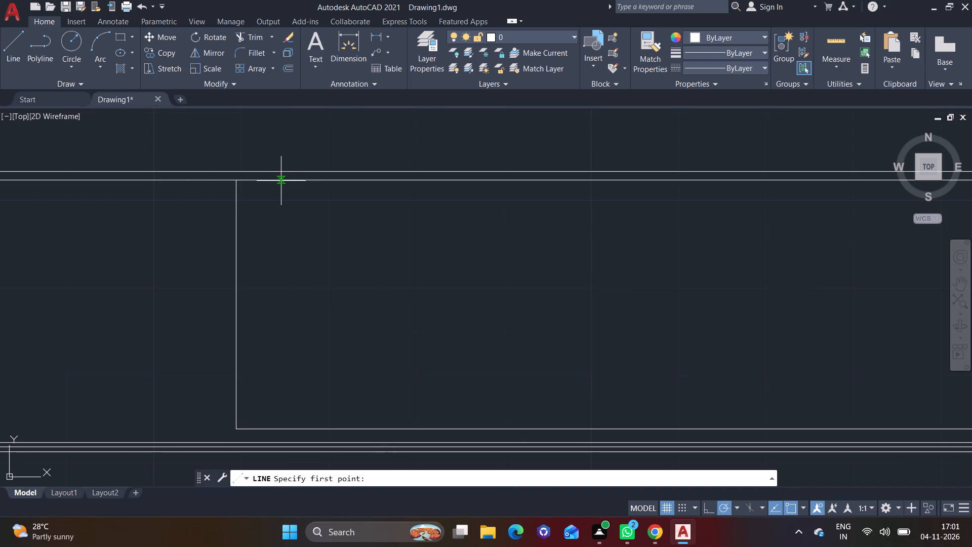
left_click(276, 181)
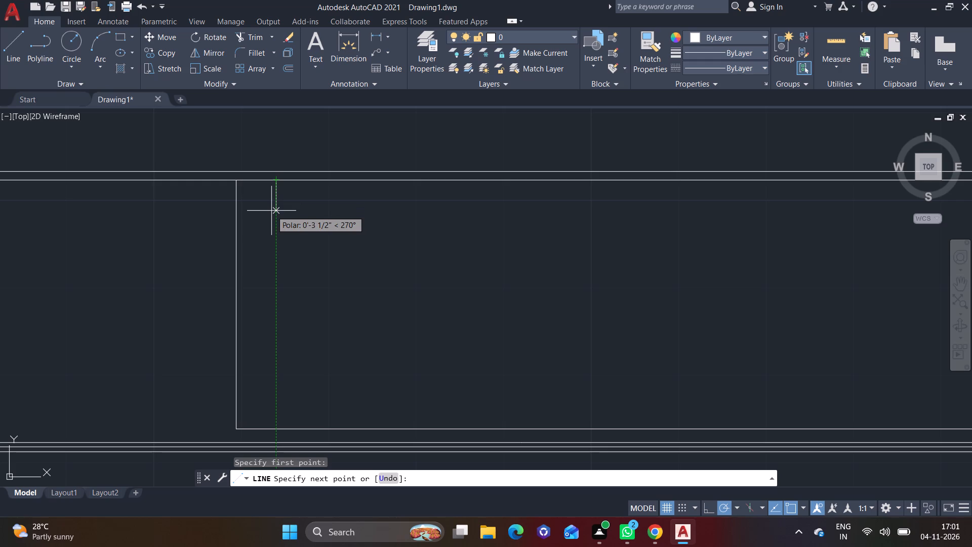
left_click(271, 215)
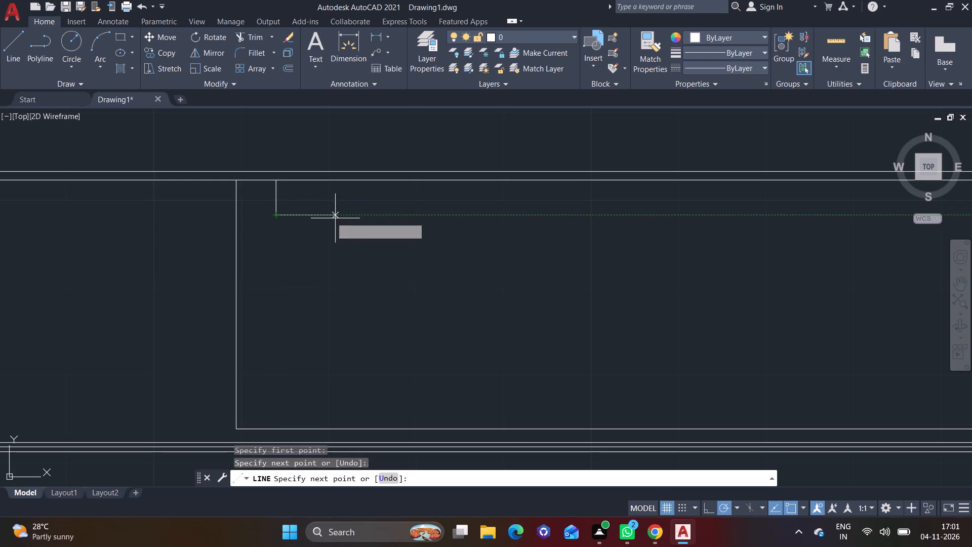
left_click(344, 219)
left_click(344, 183)
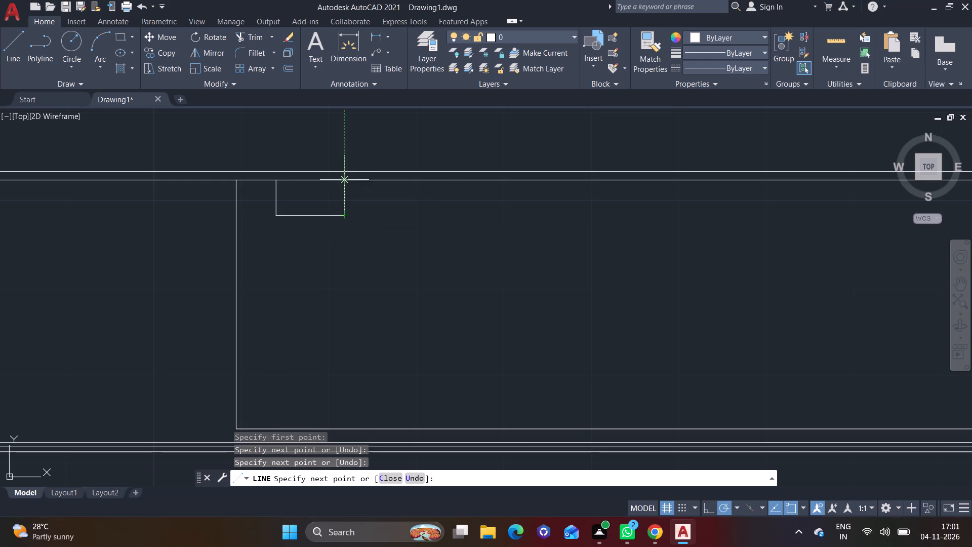
right_click(344, 183)
left_click(354, 191)
Draw a narrower block outline about 6" wide and 2 1/2" deep directly beneath the small block with lines.
left_click(17, 55)
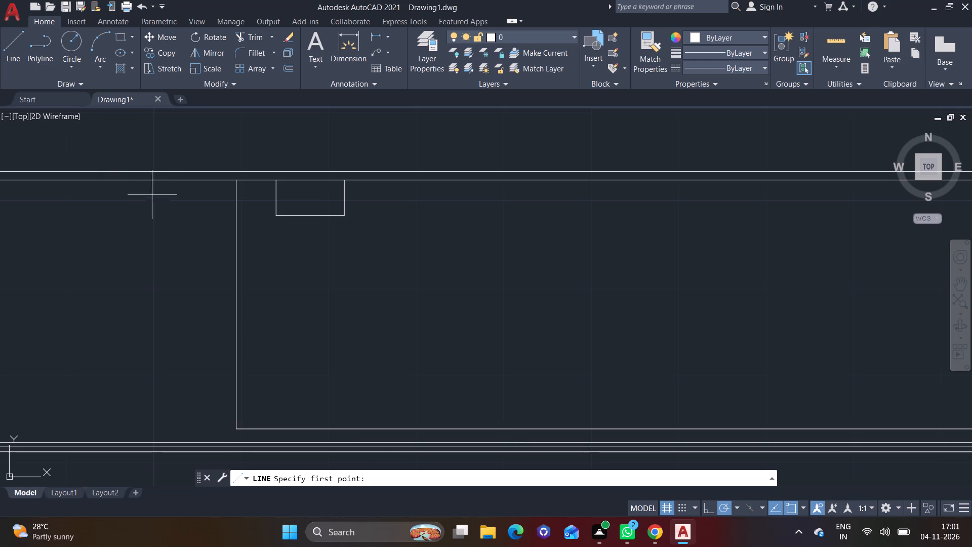
scroll(221, 221, "up", 1)
left_click(322, 212)
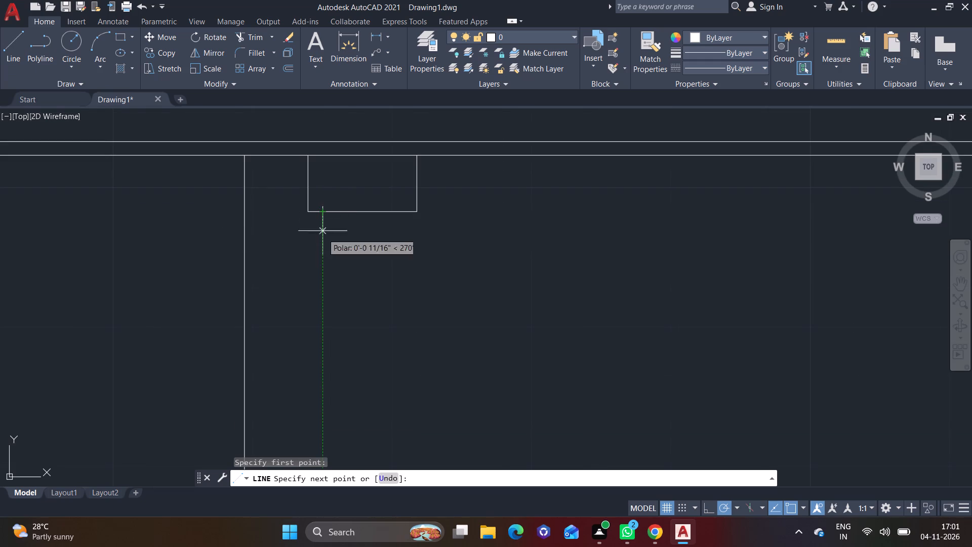
left_click(322, 247)
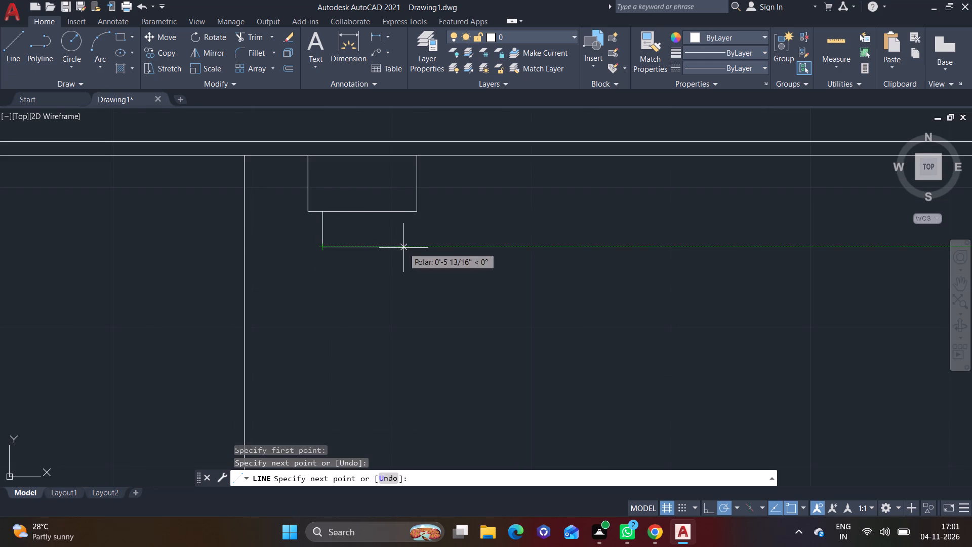
left_click(405, 249)
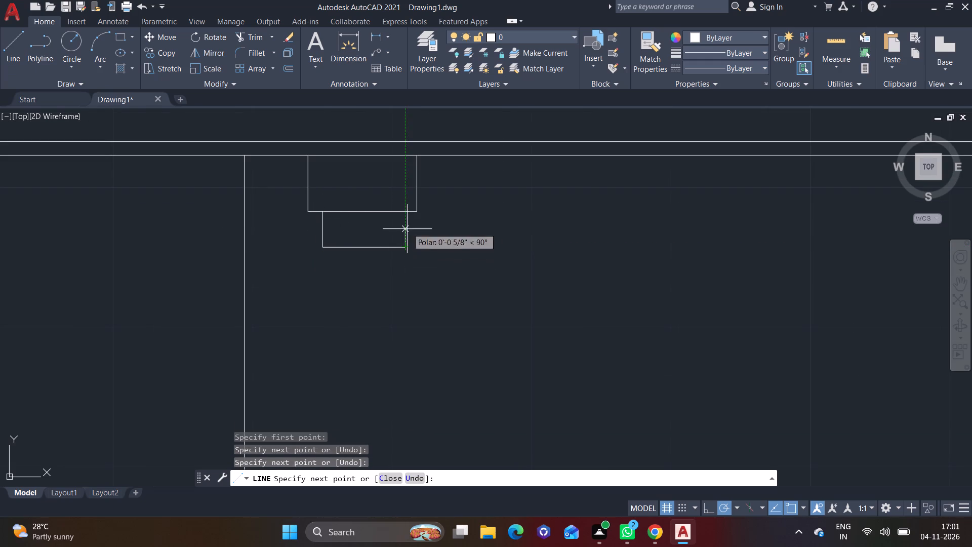
left_click(407, 213)
right_click(407, 213)
left_click(430, 221)
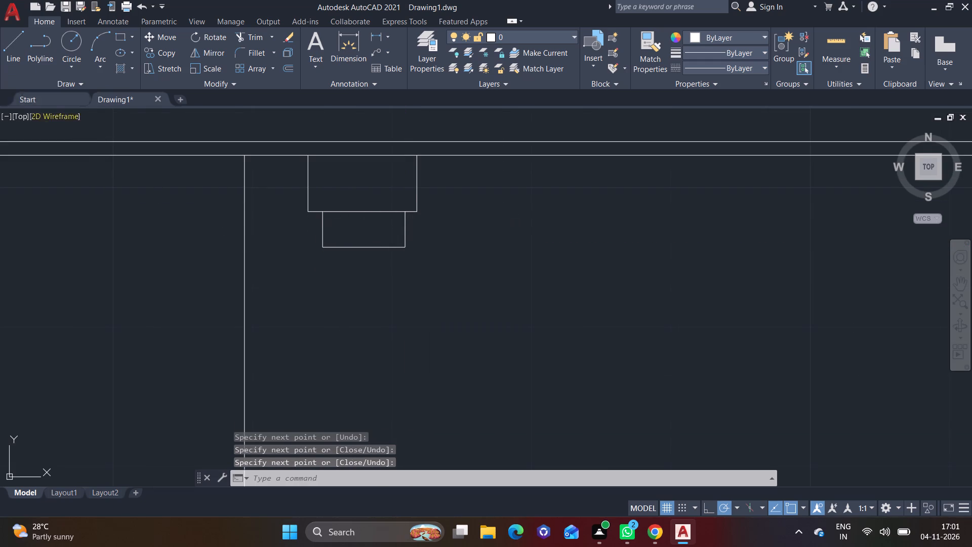
Draw two parallel vertical shaft lines of equal length down from the bottom edge of the narrower upper baluster block.
left_click(14, 64)
middle_click_drag(294, 249, 289, 238)
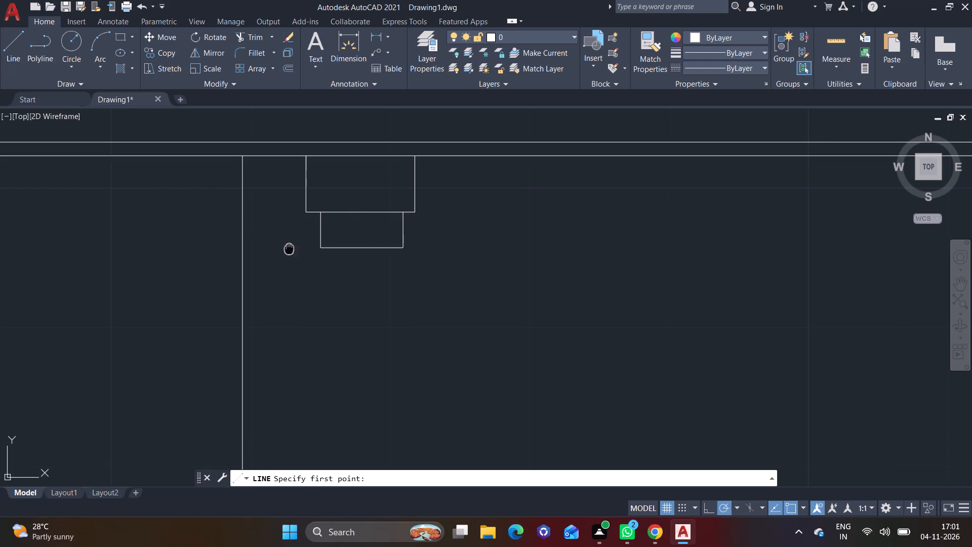
middle_click_drag(289, 238, 293, 196)
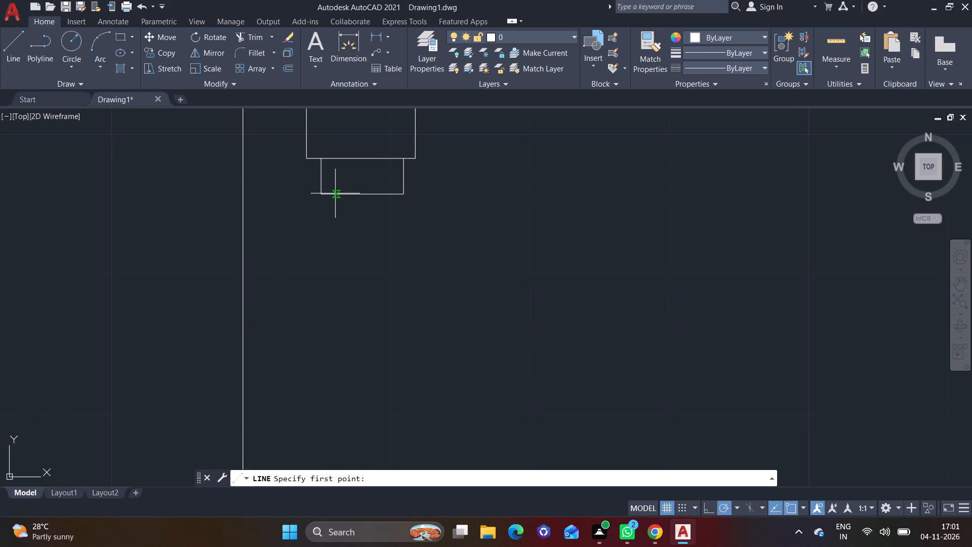
left_click(330, 195)
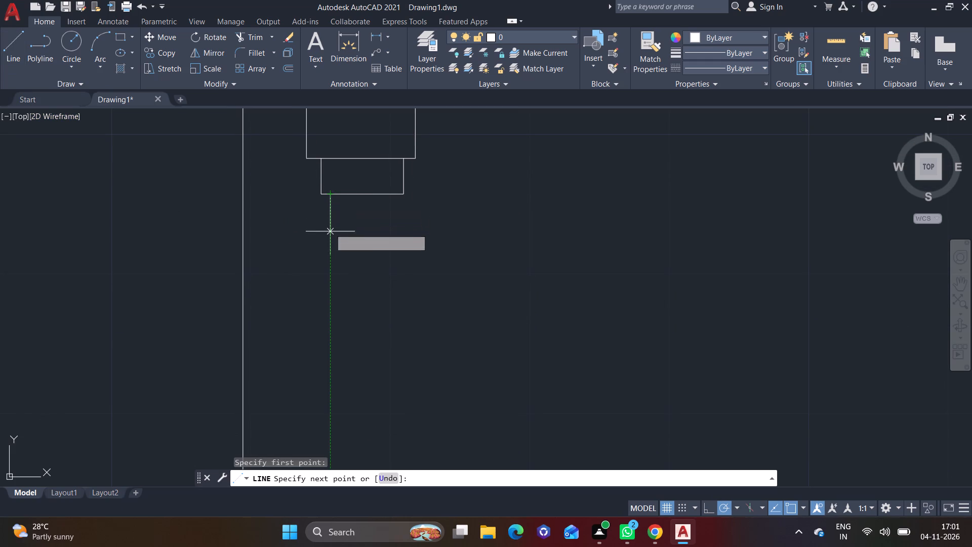
left_click(327, 306)
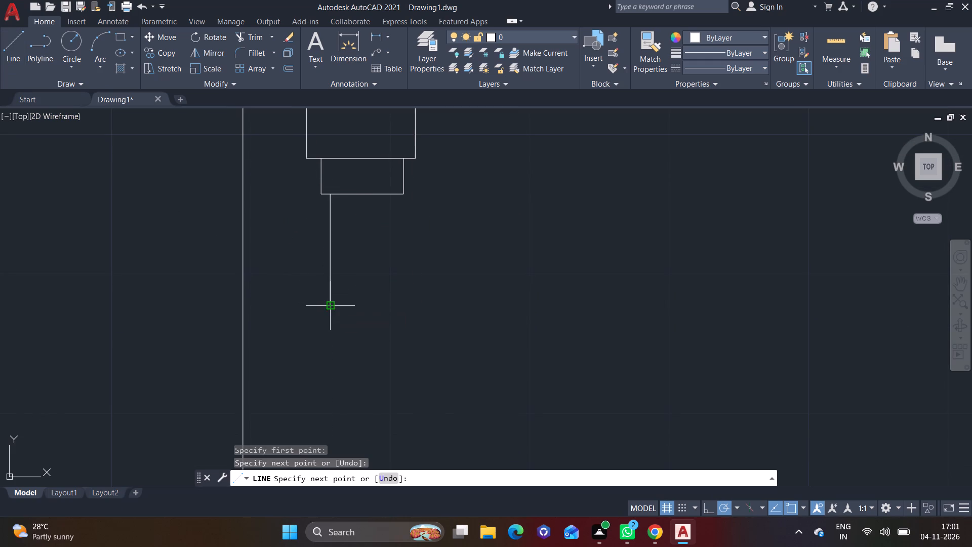
right_click(327, 306)
left_click(355, 312)
left_click(17, 56)
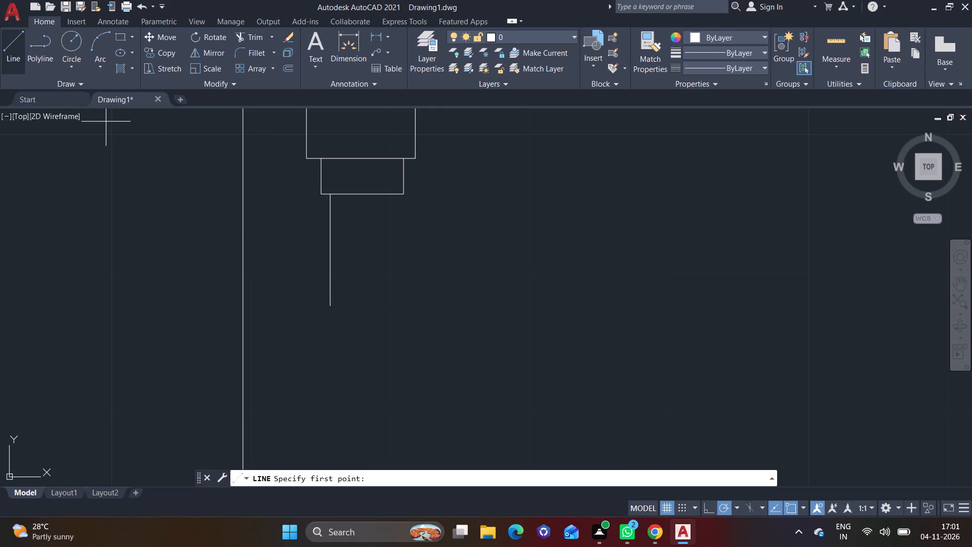
left_click(392, 194)
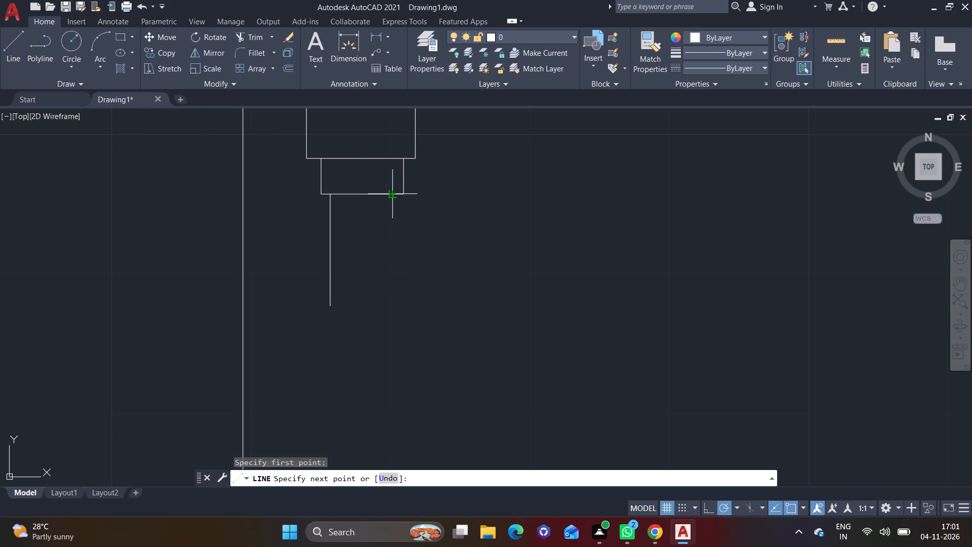
left_click(393, 308)
right_click(393, 308)
left_click(414, 314)
Draw a base block outline about 8" wide with lines on the railing outline's bottom line, aligned beneath the baluster's upper block.
scroll(425, 314, "down", 2)
middle_click_drag(449, 318, 444, 316)
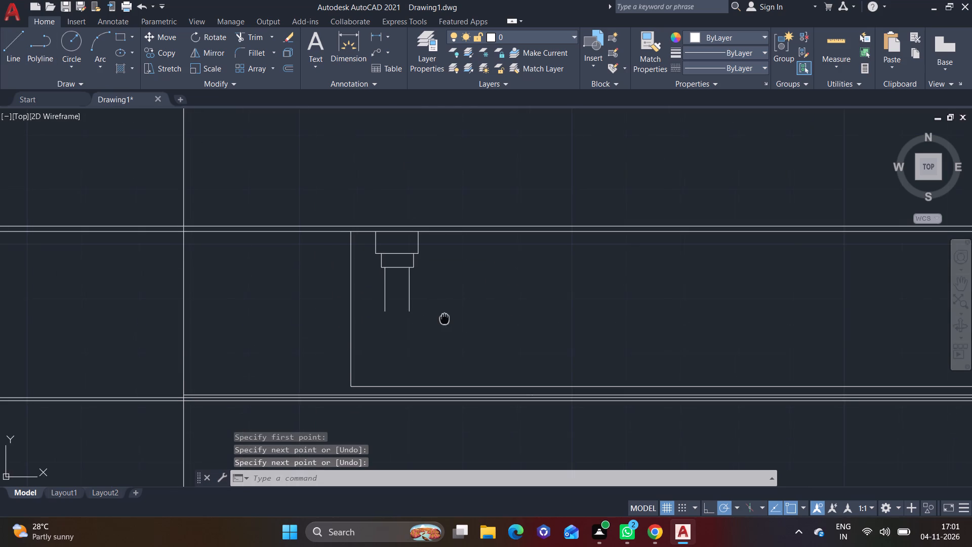
middle_click_drag(444, 316, 428, 249)
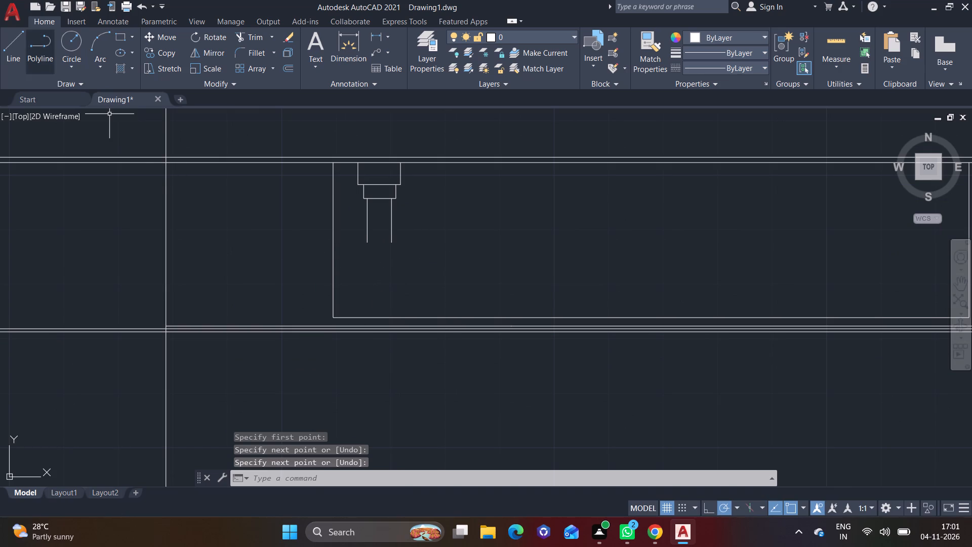
left_click(17, 52)
scroll(386, 278, "up", 1)
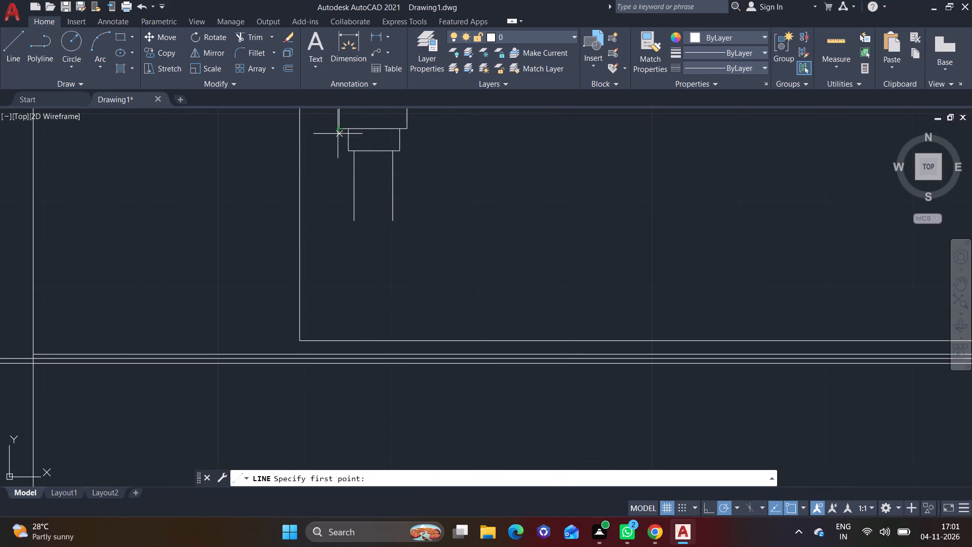
left_click(339, 339)
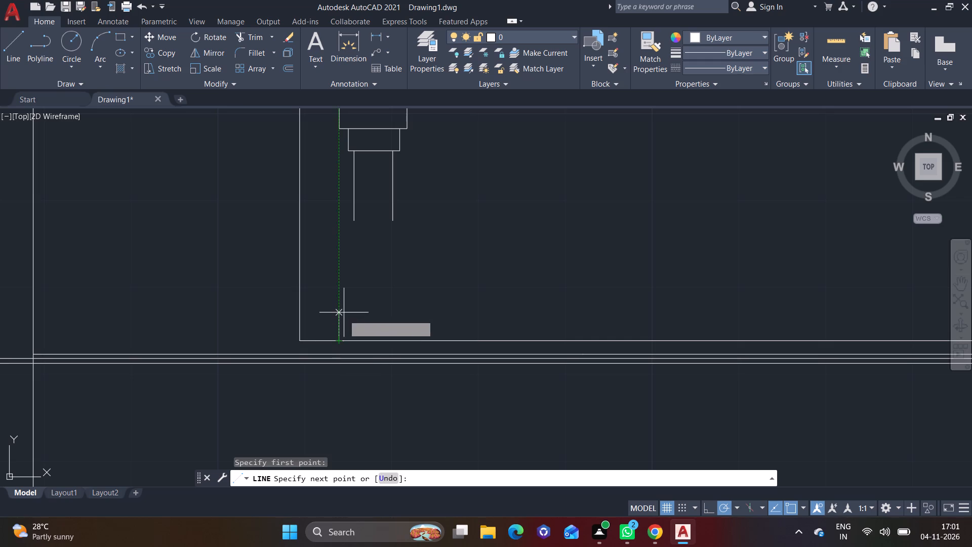
left_click(344, 306)
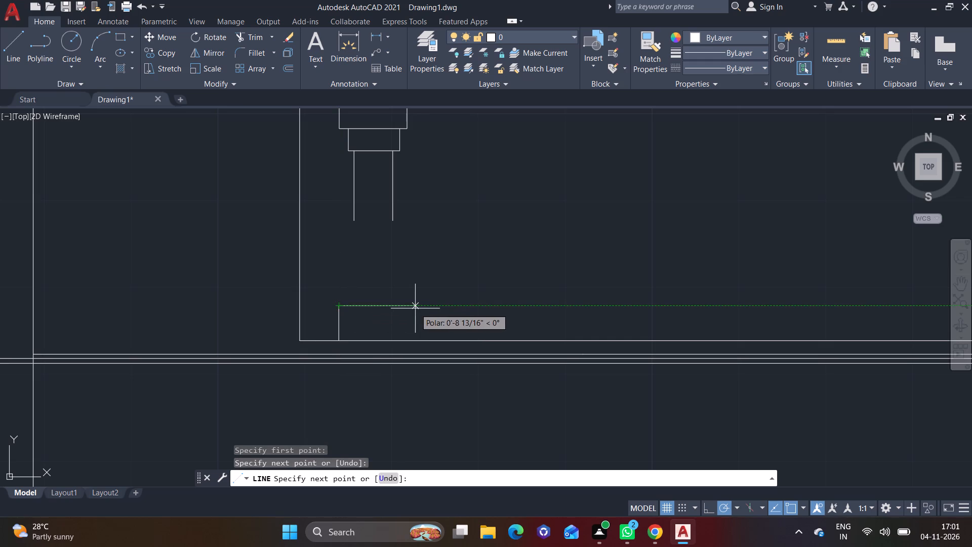
left_click(410, 309)
left_click(408, 339)
right_click(408, 339)
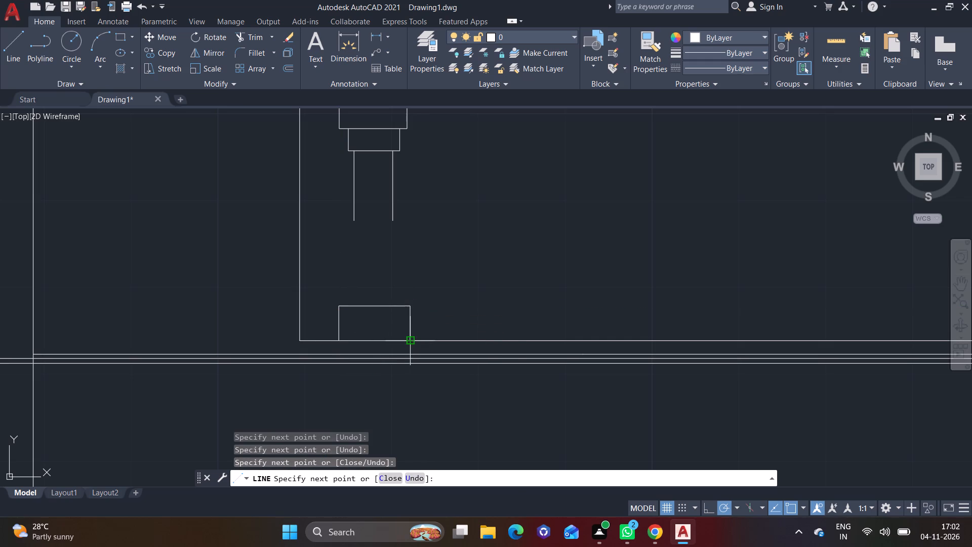
left_click(431, 348)
Draw a narrower, shallower block outline with lines on top of the baluster's base block, inset from both ends.
left_click(15, 59)
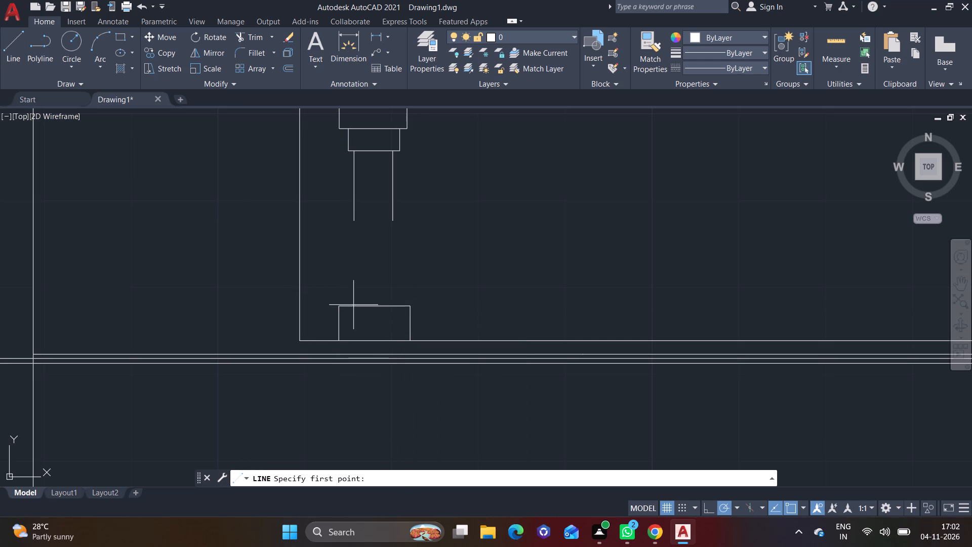
middle_click_drag(354, 305, 341, 352)
left_click(339, 353)
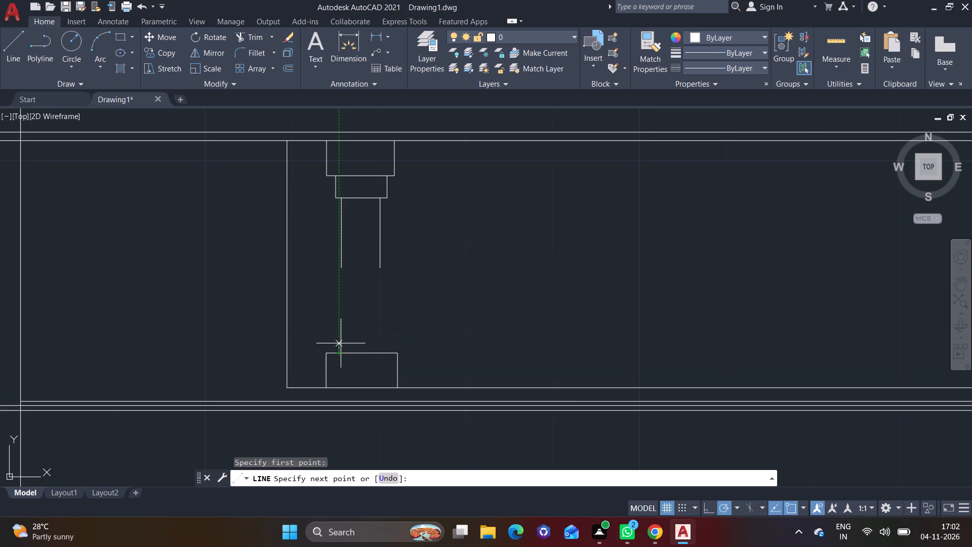
left_click(341, 336)
left_click(386, 335)
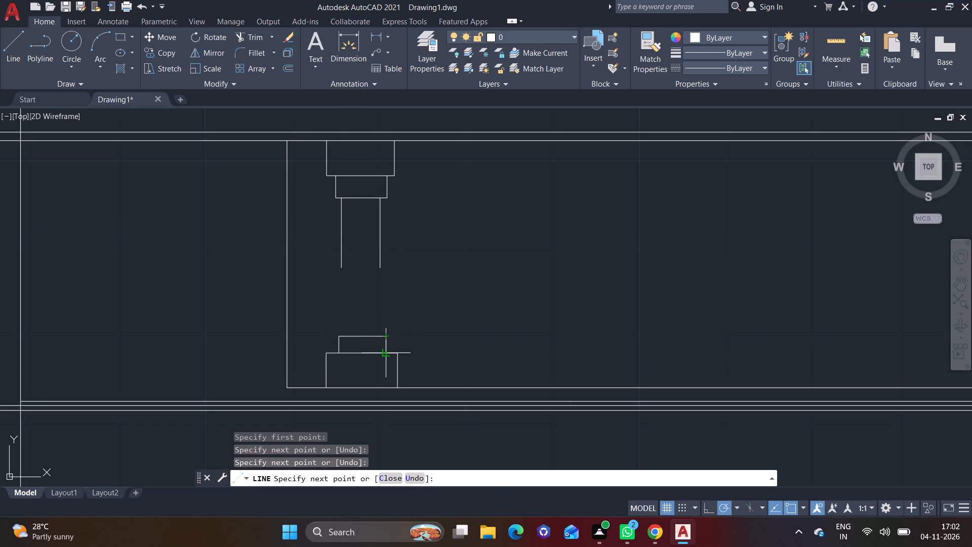
left_click(386, 351)
right_click(386, 351)
left_click(403, 360)
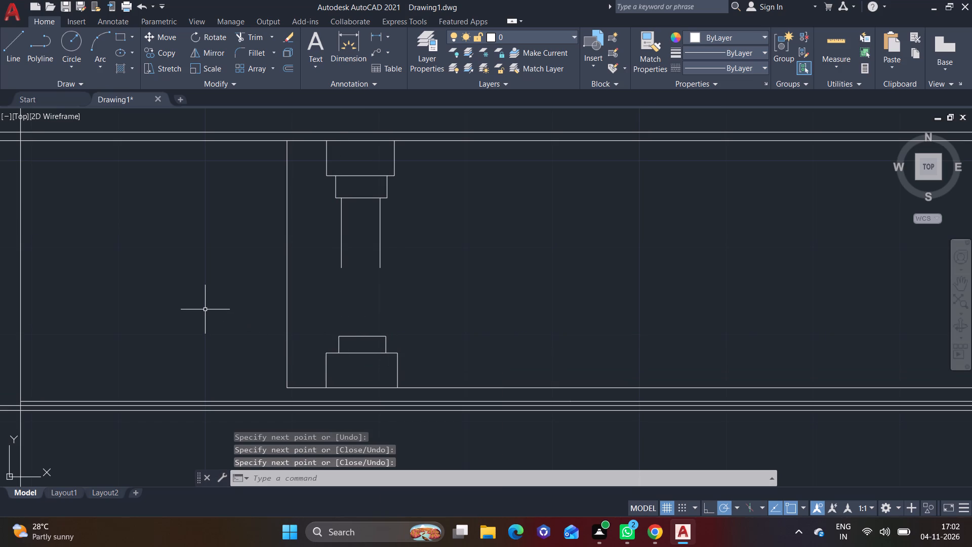
Draw an outward-bulging Start, End, Radius arc from the left shaft line's lower end to the lower narrow block's top-left corner.
middle_click_drag(220, 301, 219, 312)
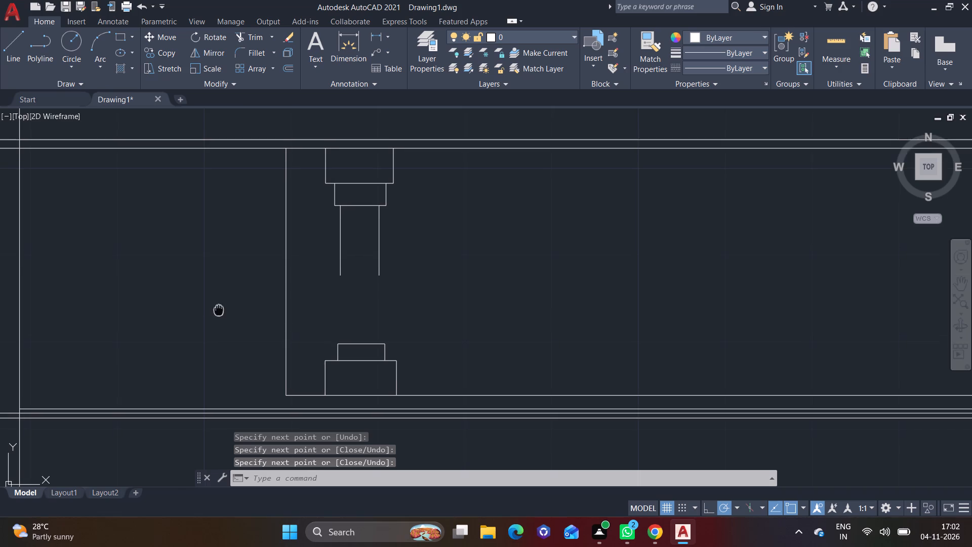
middle_click_drag(219, 312, 219, 319)
left_click(133, 54)
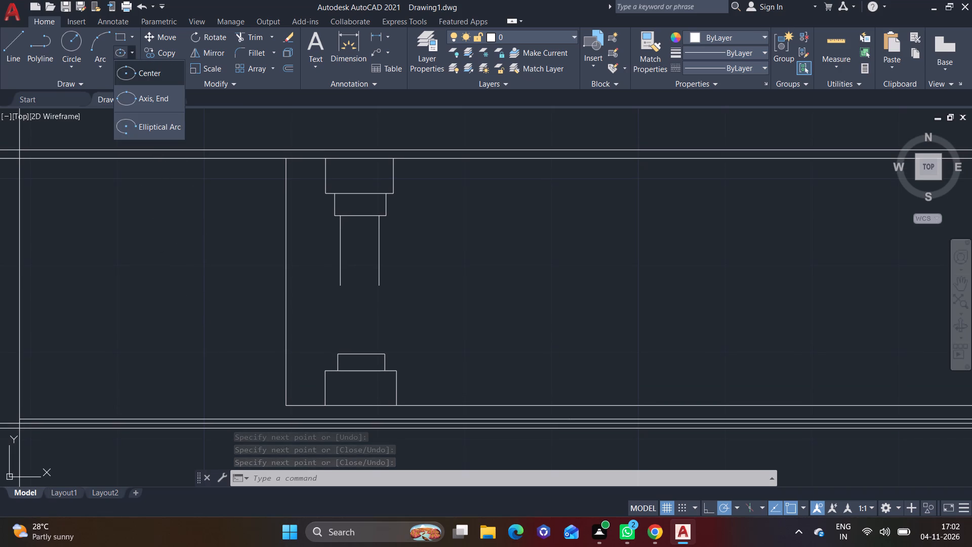
left_click(104, 69)
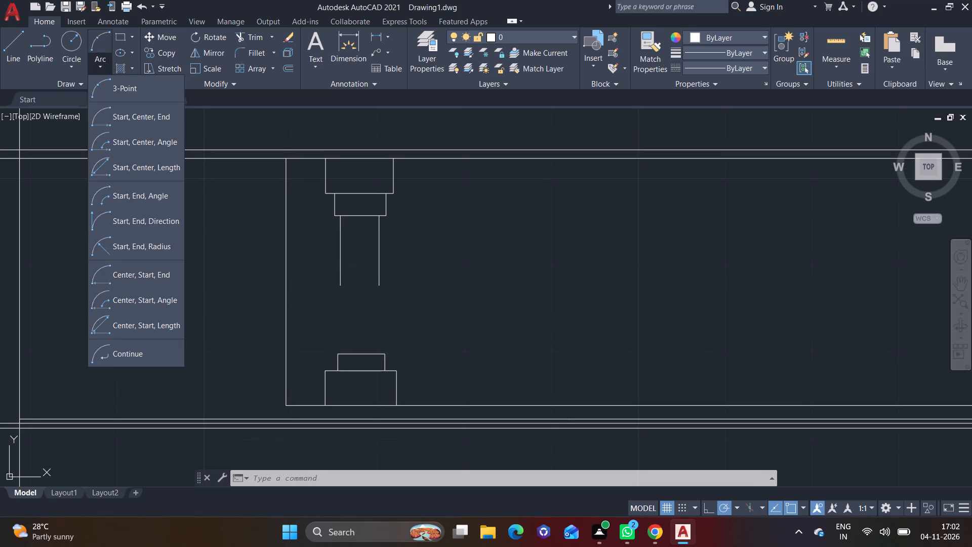
left_click(144, 253)
middle_click_drag(297, 347, 301, 299)
scroll(326, 292, "up", 1)
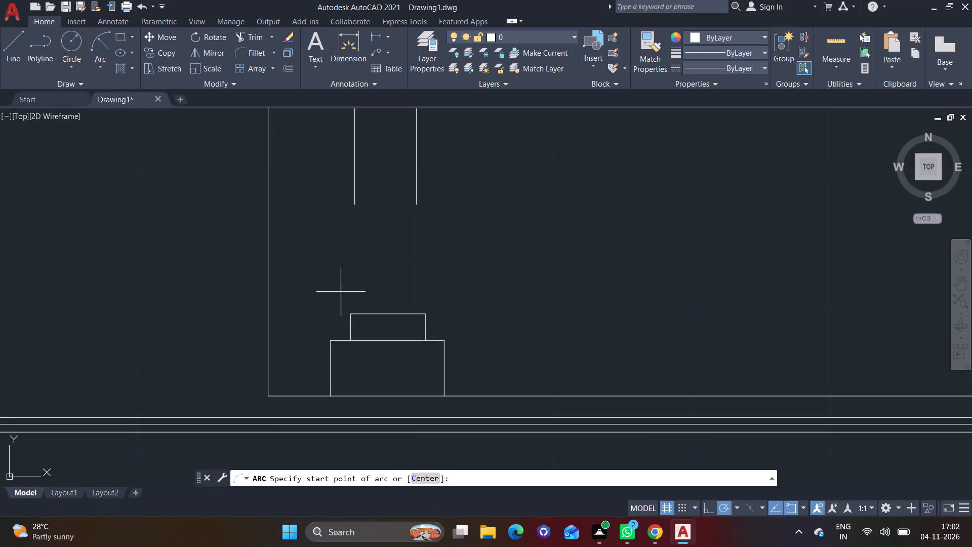
left_click(356, 207)
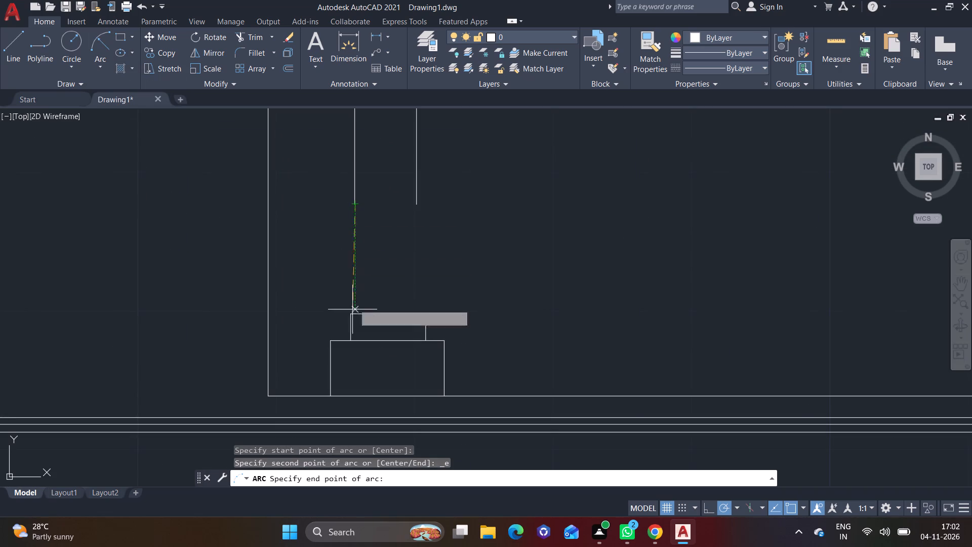
left_click(351, 310)
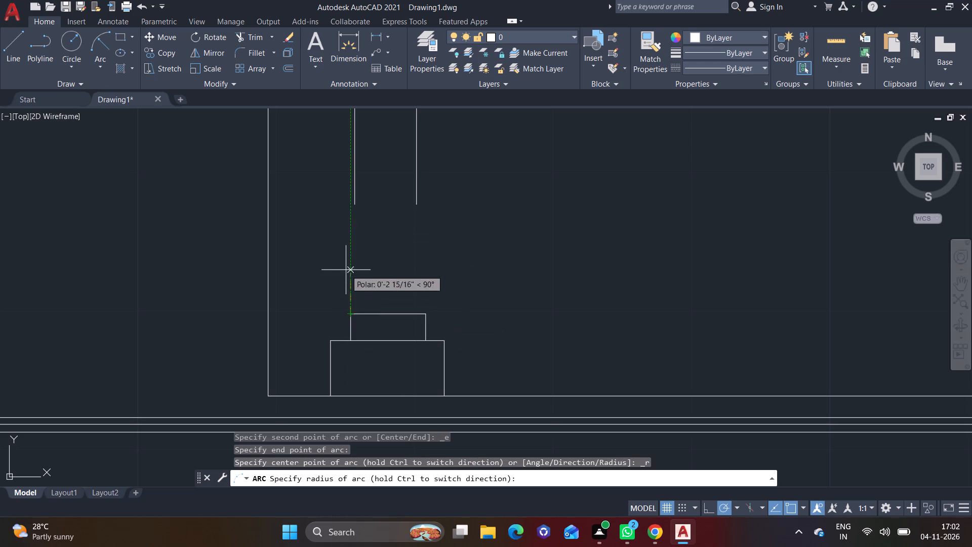
left_click(354, 239)
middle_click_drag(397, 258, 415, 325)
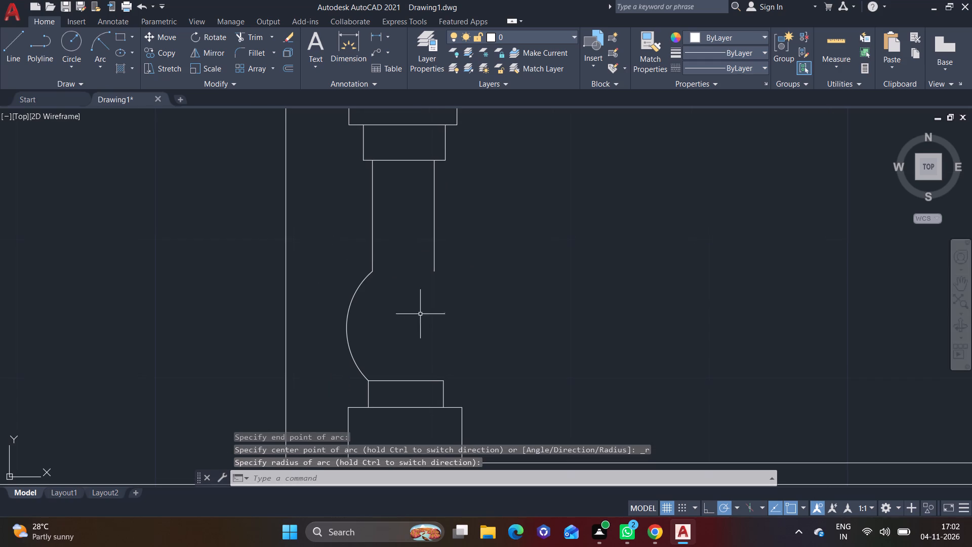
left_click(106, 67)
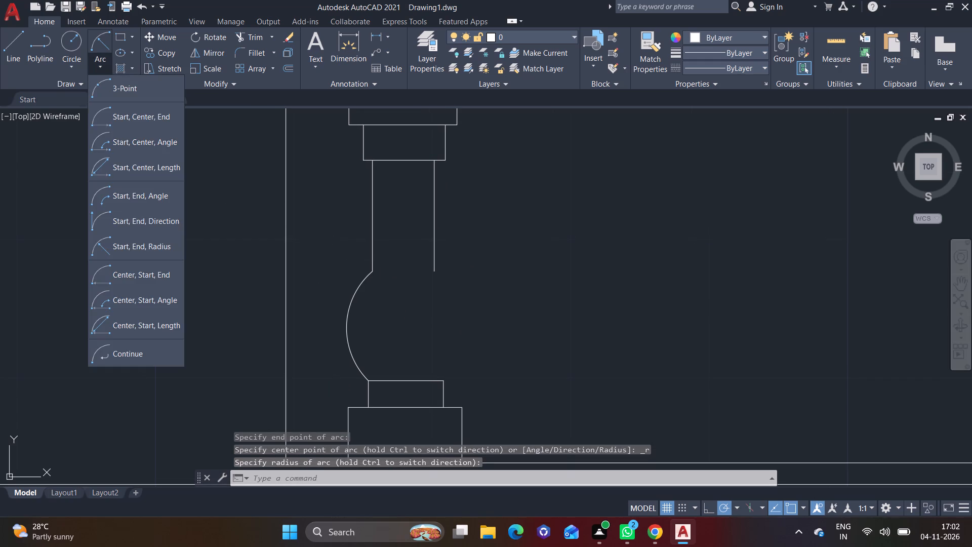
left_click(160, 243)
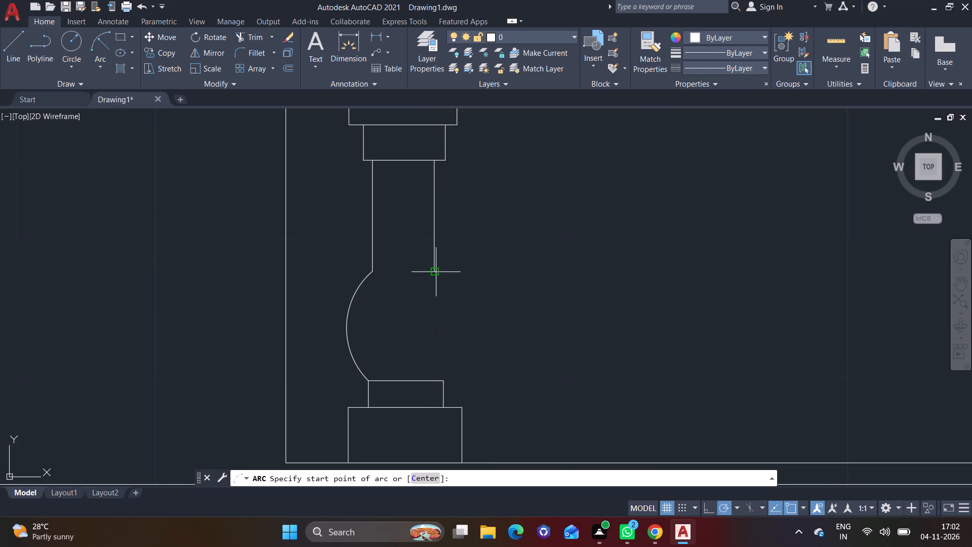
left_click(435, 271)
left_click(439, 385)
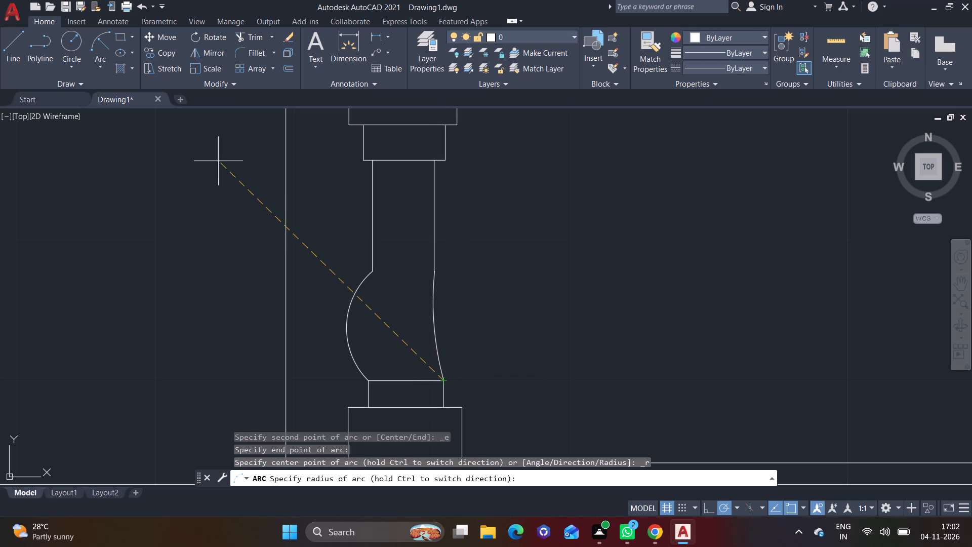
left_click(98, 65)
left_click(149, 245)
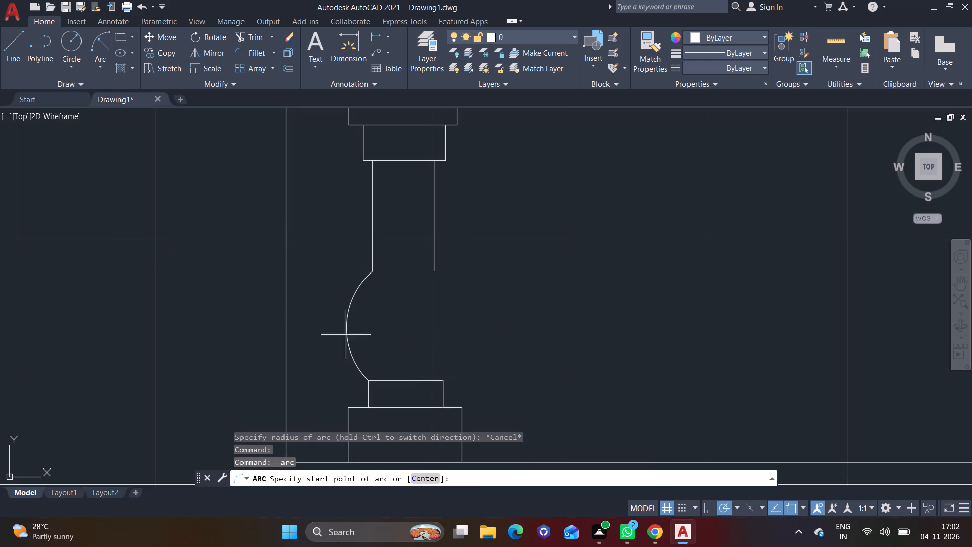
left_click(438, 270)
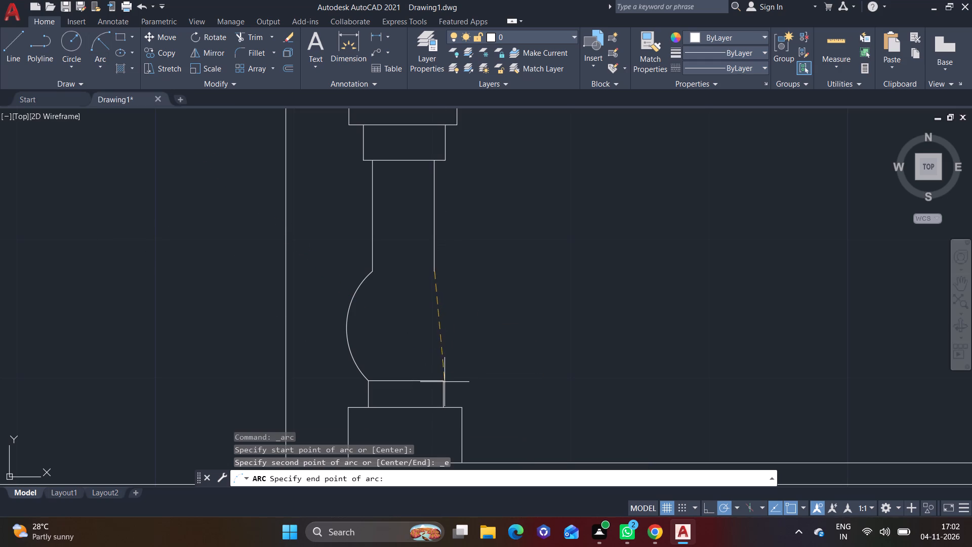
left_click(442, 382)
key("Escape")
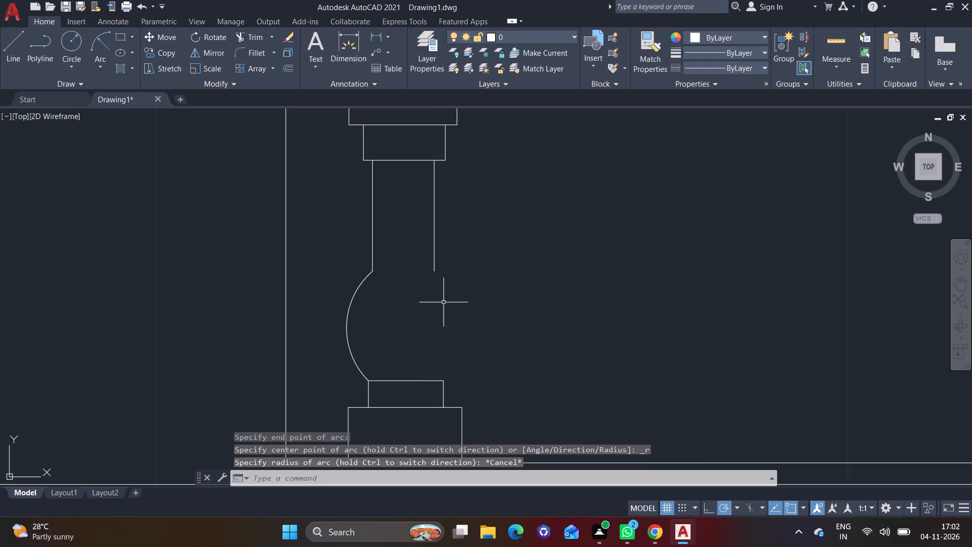
Draw an outward-bulging Start, End, Radius arc from the lower narrow block's top-right corner up to the right shaft line's lower end.
left_click(94, 67)
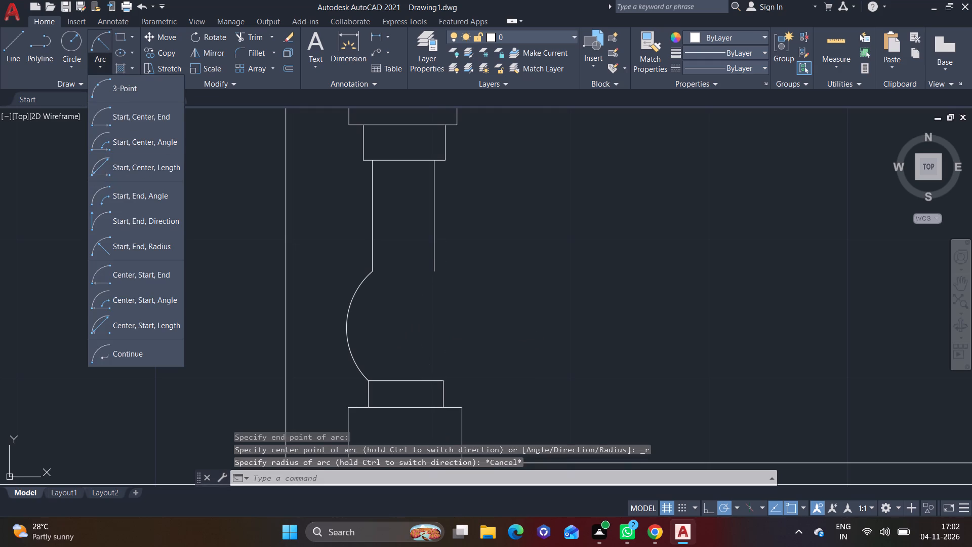
left_click(133, 253)
left_click(445, 379)
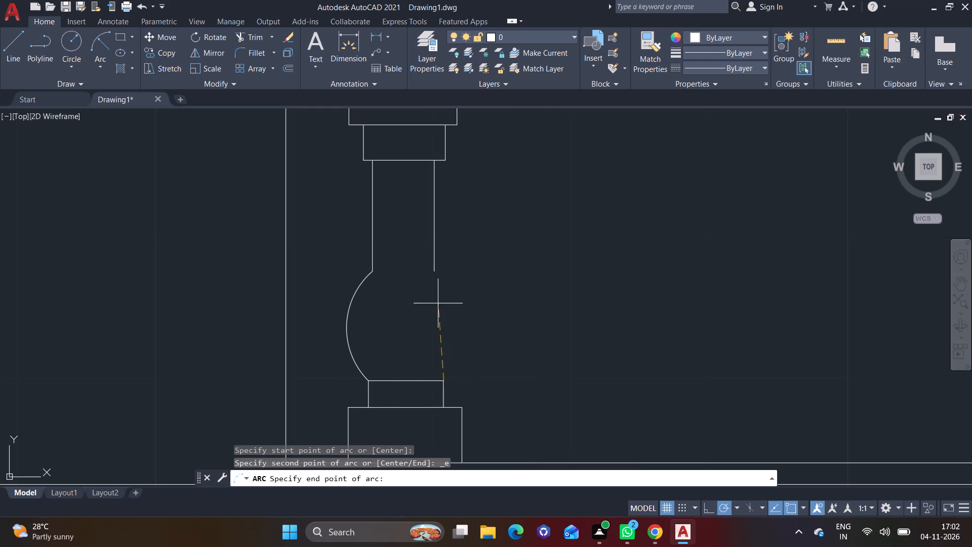
left_click(438, 270)
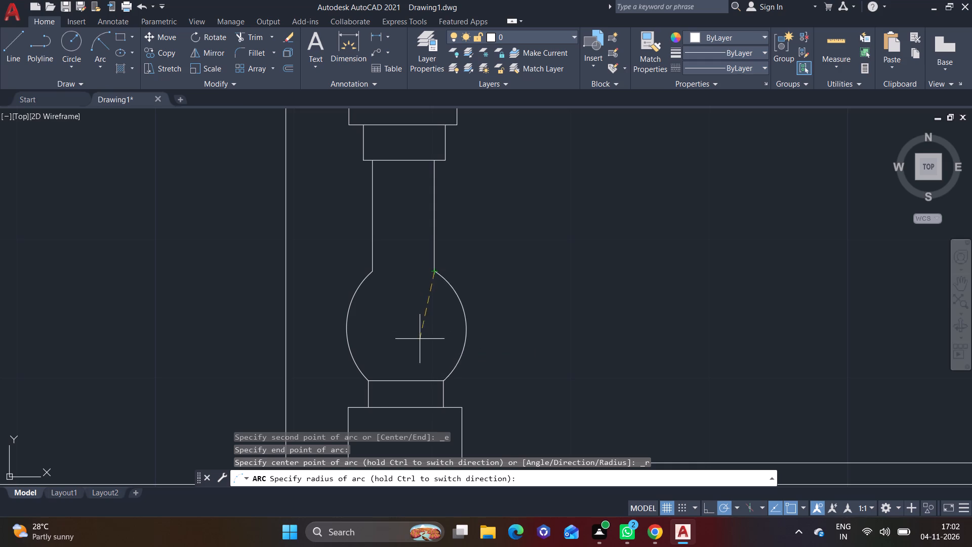
left_click(448, 356)
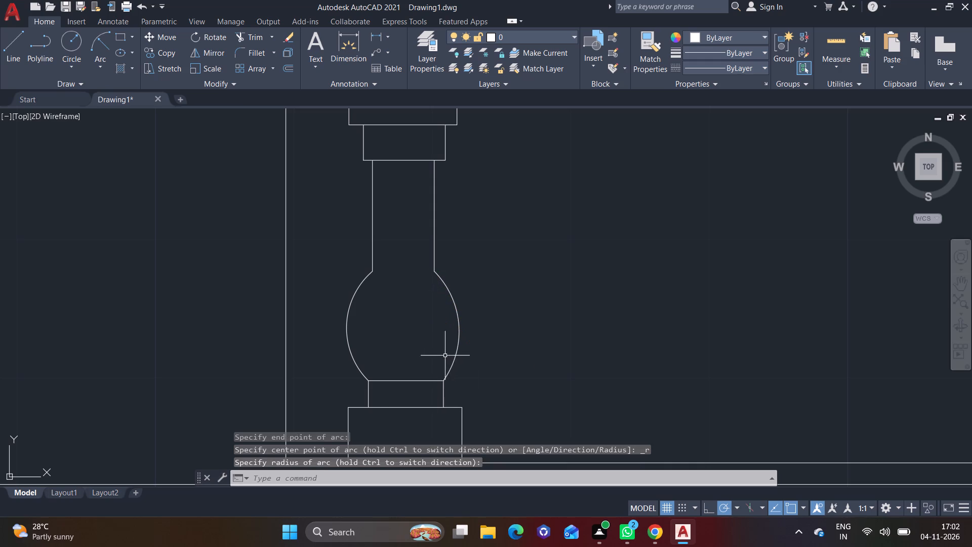
scroll(353, 341, "down", 2)
middle_click_drag(398, 356, 429, 352)
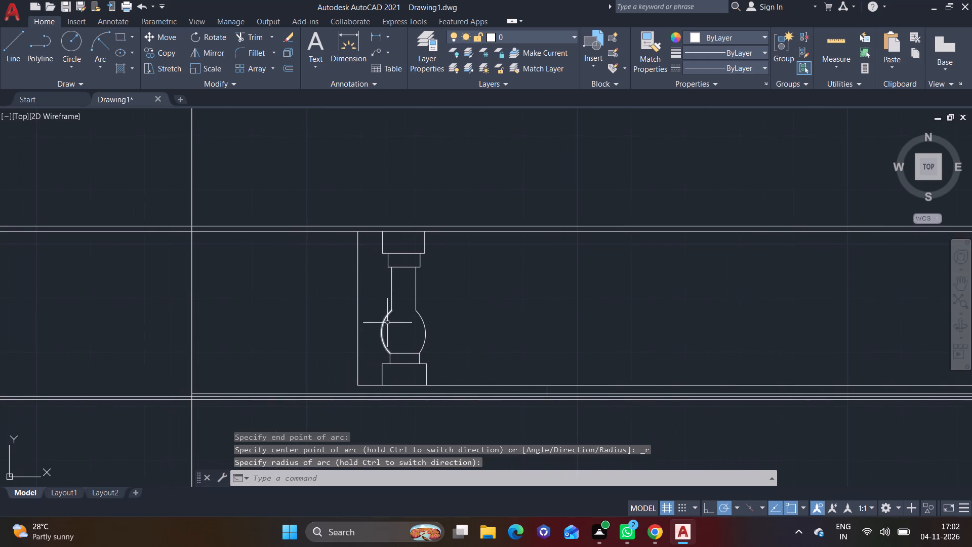
Copy the complete baluster nine times along the railing's top line, from its upper block's top-left corner, spacing the copies roughly evenly across the panel.
left_click(372, 216)
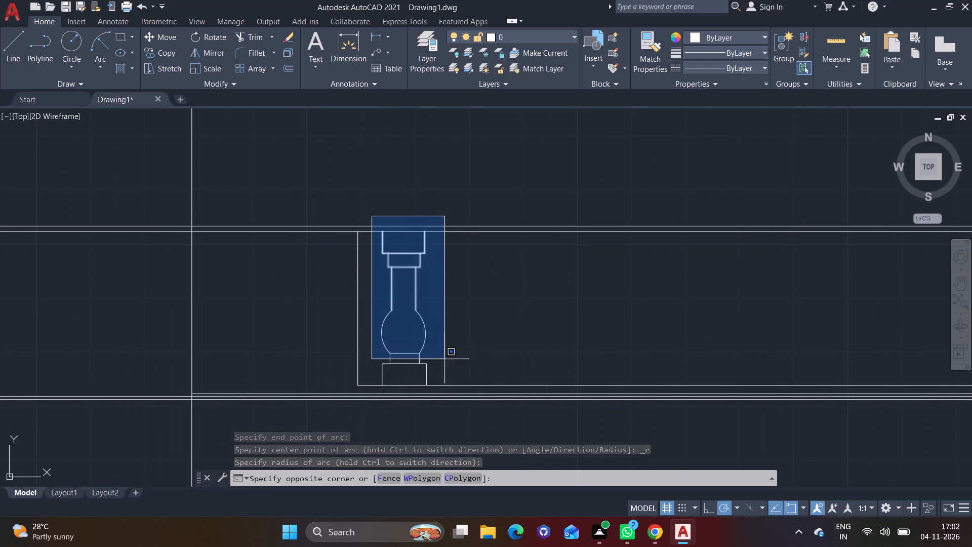
left_click(448, 396)
middle_click_drag(455, 334, 375, 326)
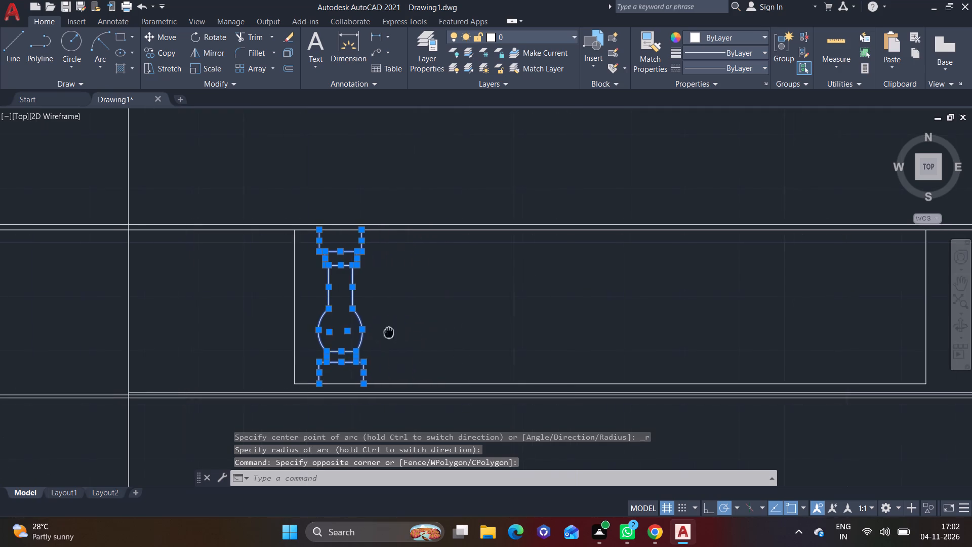
middle_click_drag(375, 326, 280, 311)
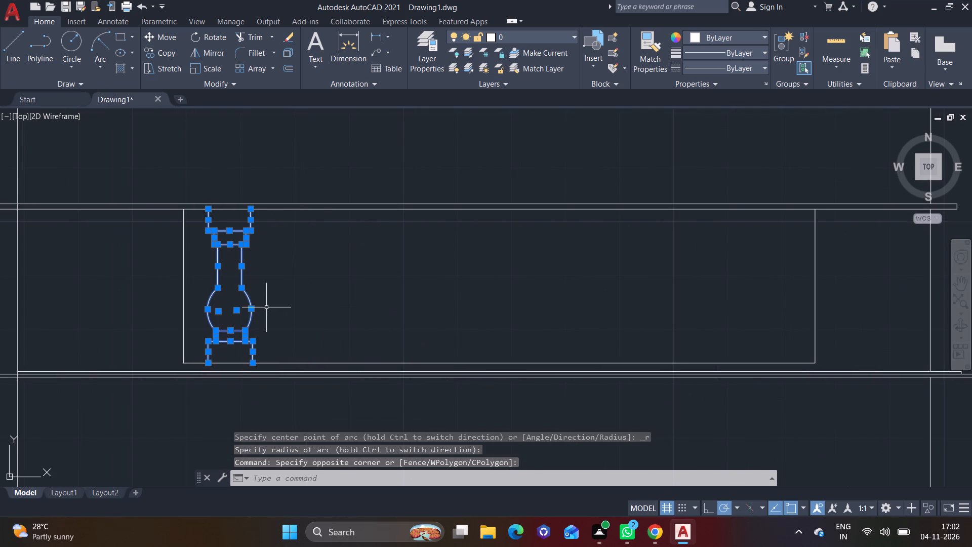
left_click(161, 56)
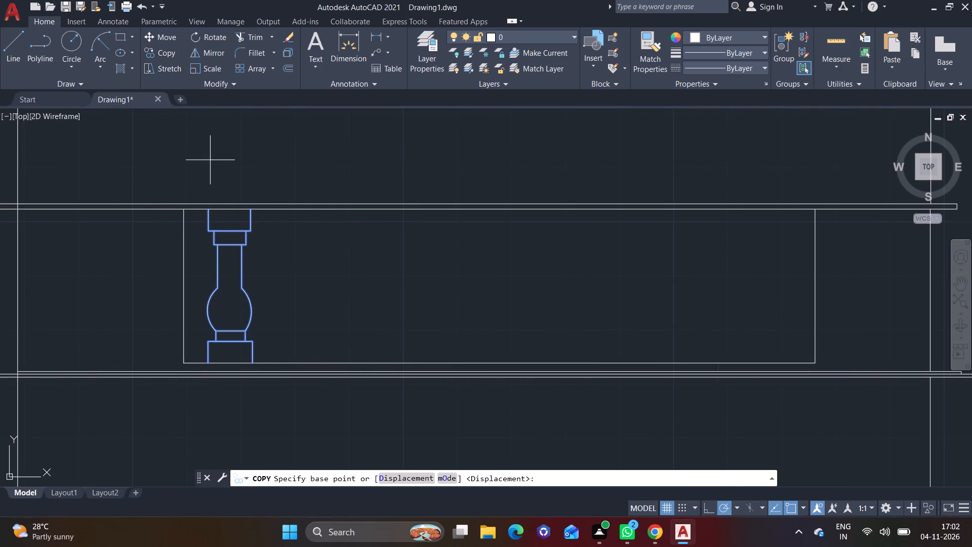
left_click(206, 208)
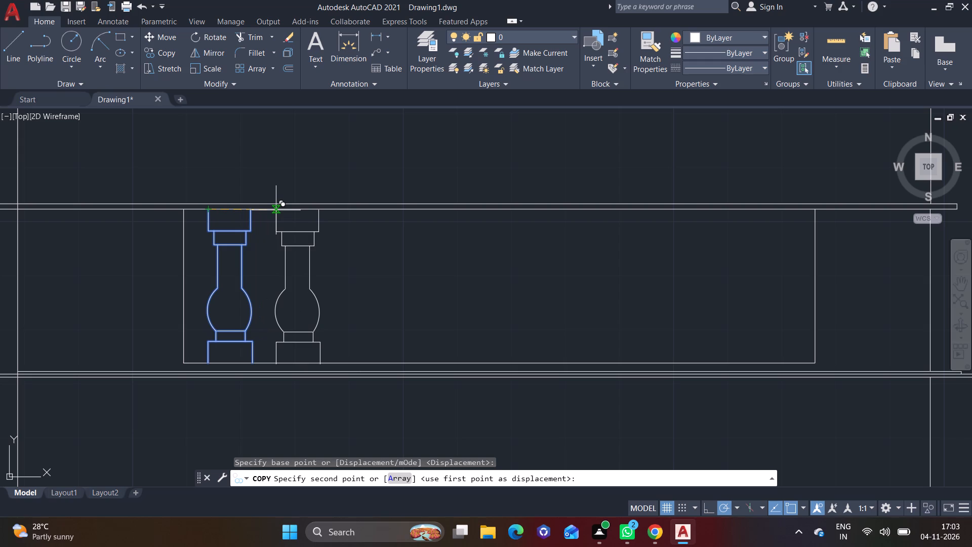
left_click(276, 210)
left_click(276, 210)
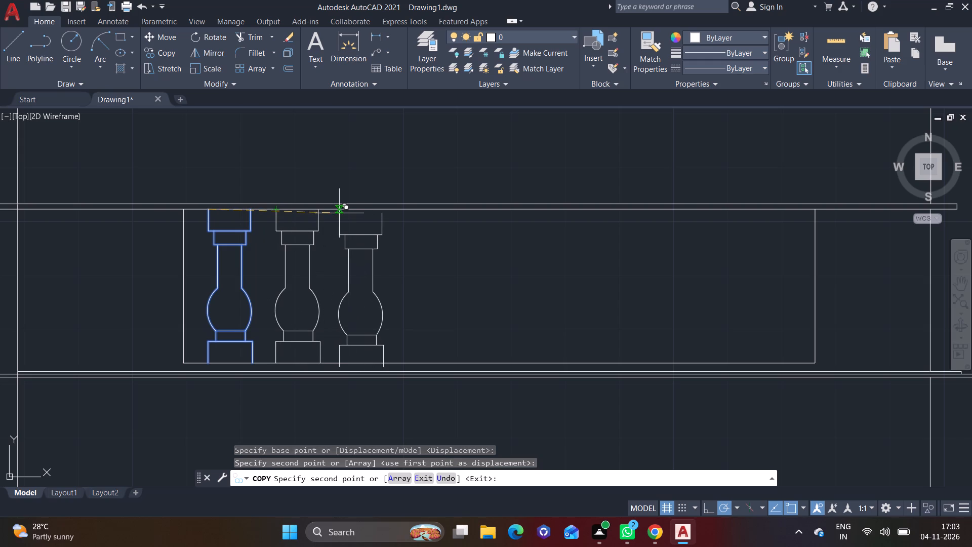
left_click(342, 209)
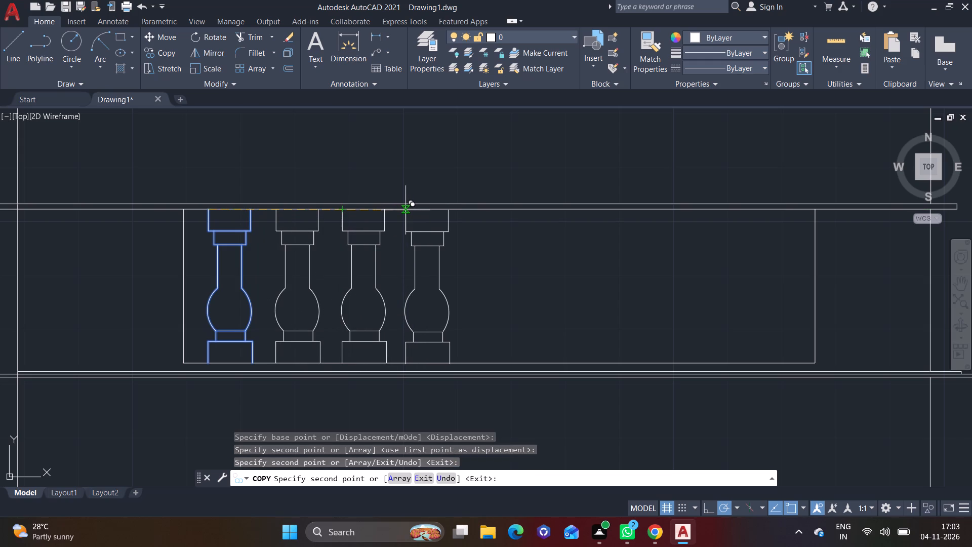
left_click(407, 209)
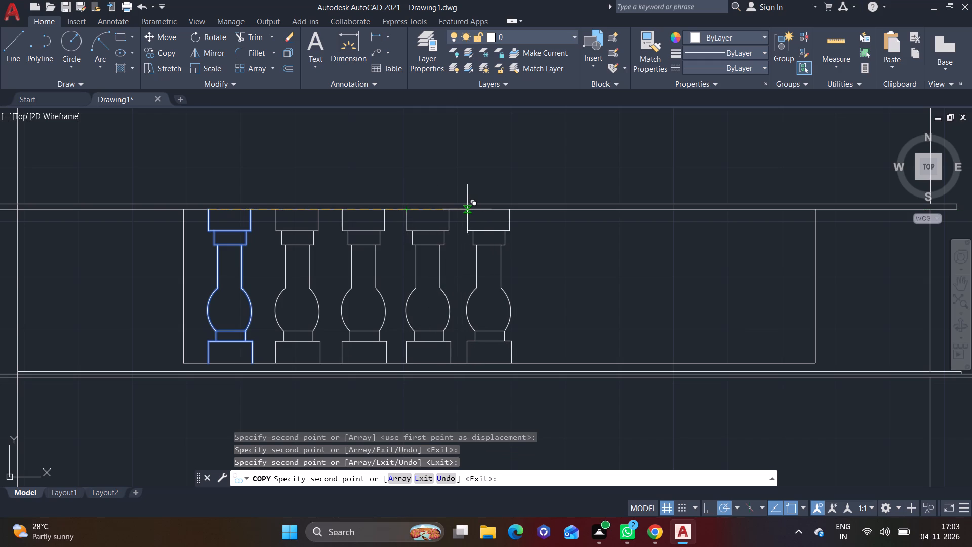
left_click(467, 209)
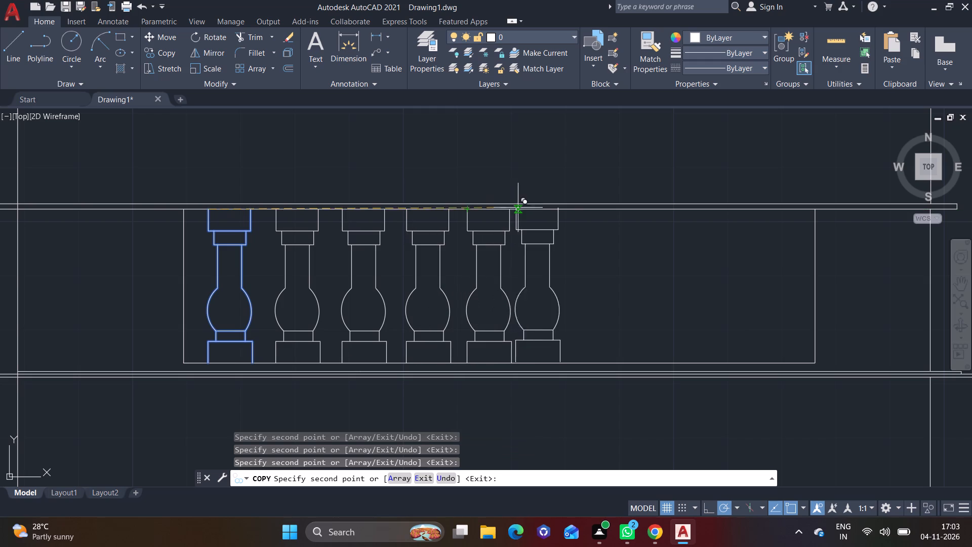
left_click(527, 209)
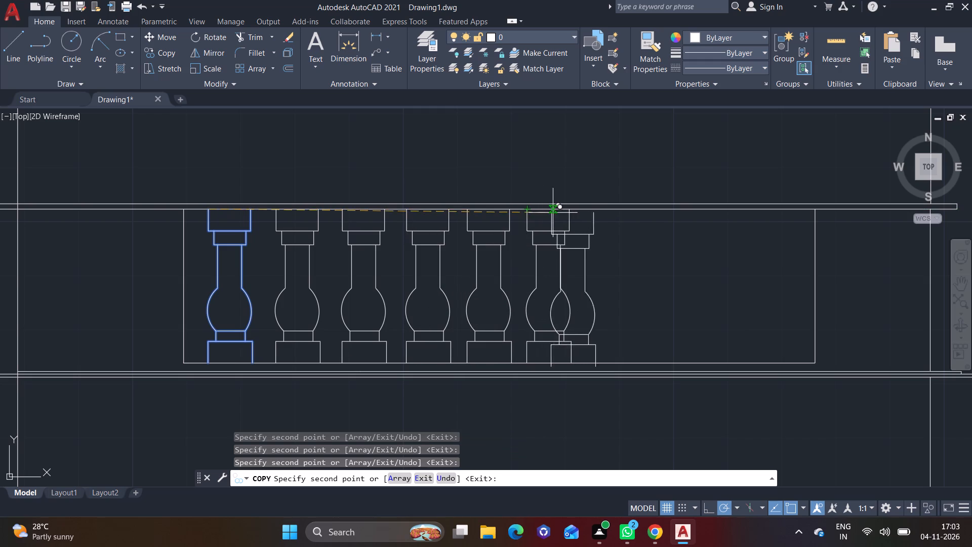
left_click(590, 209)
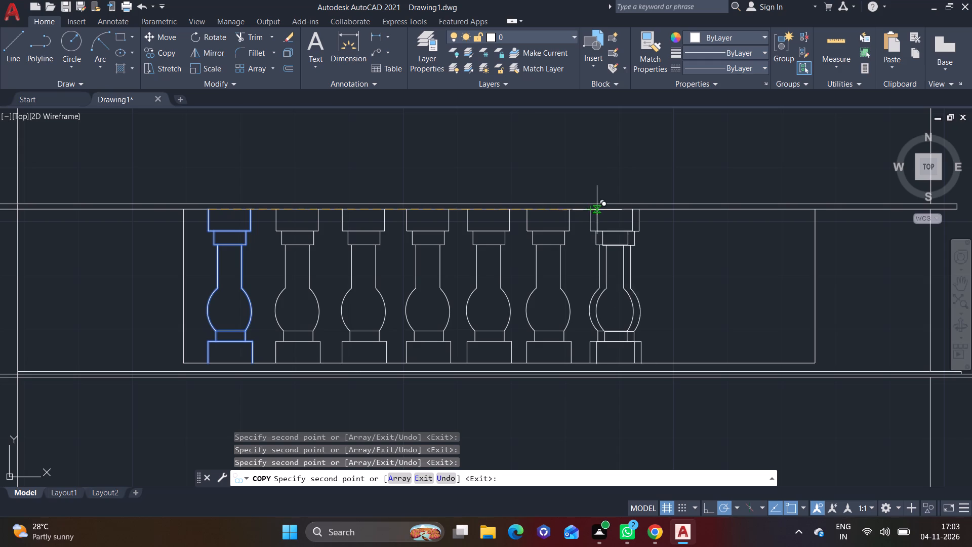
left_click(651, 209)
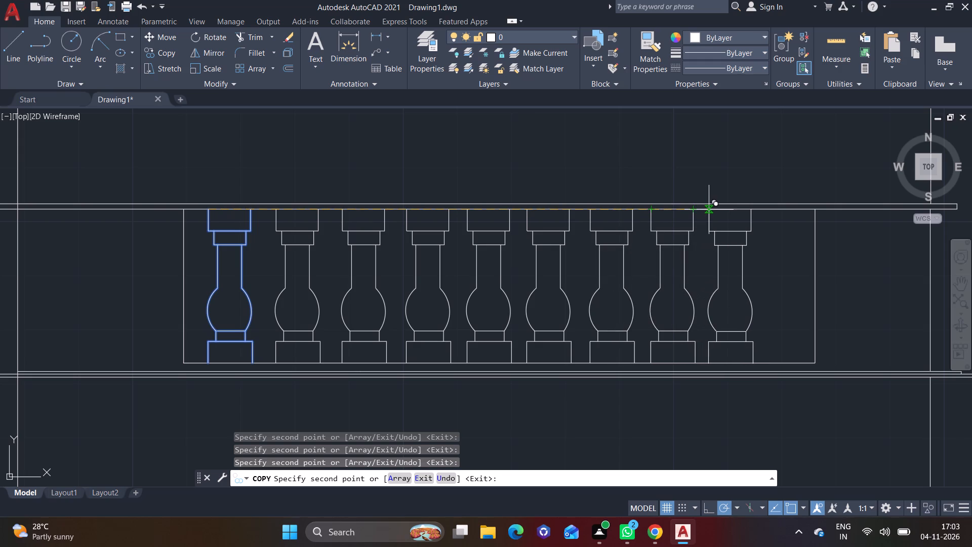
left_click(708, 210)
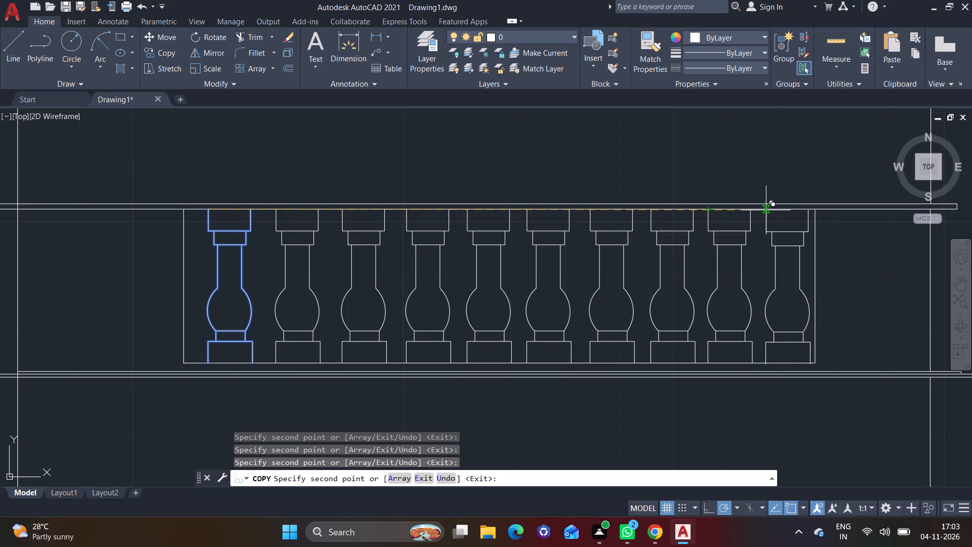
left_click(766, 210)
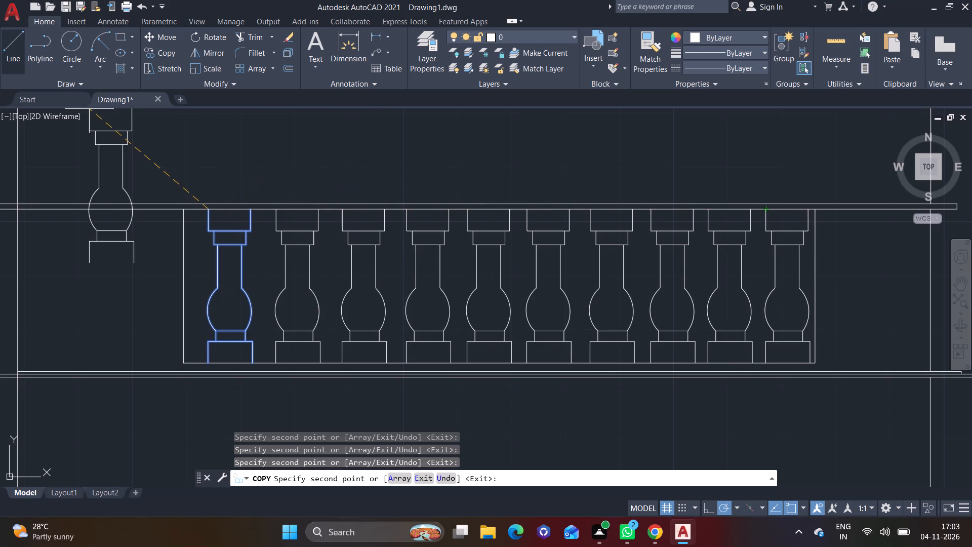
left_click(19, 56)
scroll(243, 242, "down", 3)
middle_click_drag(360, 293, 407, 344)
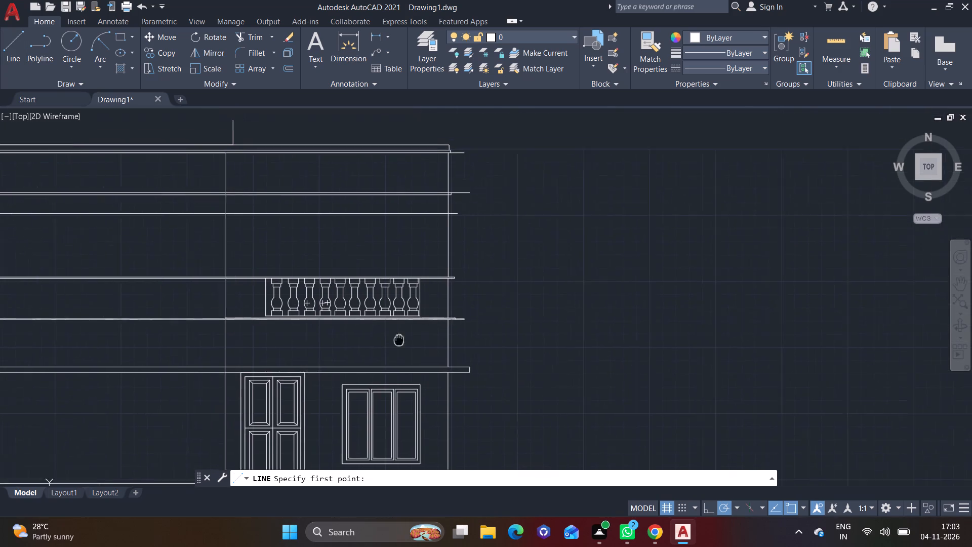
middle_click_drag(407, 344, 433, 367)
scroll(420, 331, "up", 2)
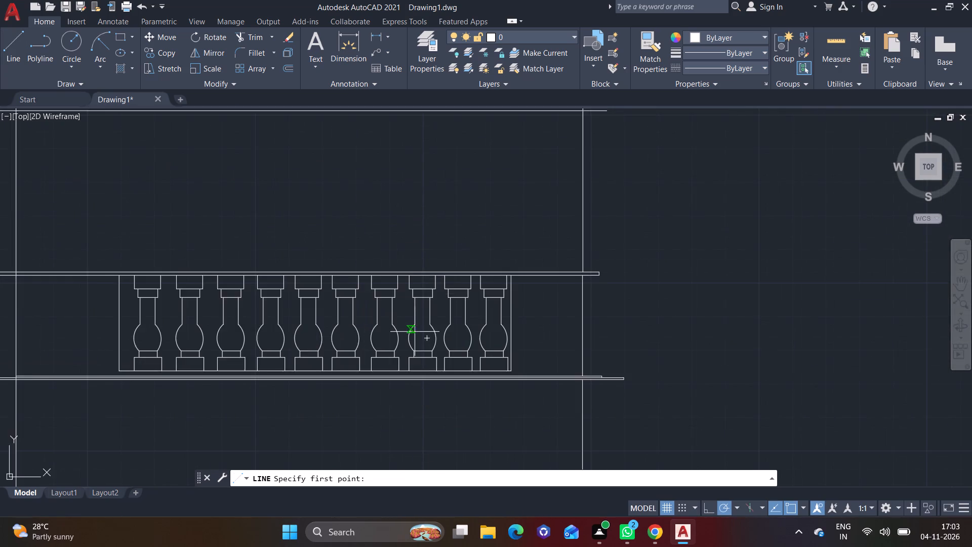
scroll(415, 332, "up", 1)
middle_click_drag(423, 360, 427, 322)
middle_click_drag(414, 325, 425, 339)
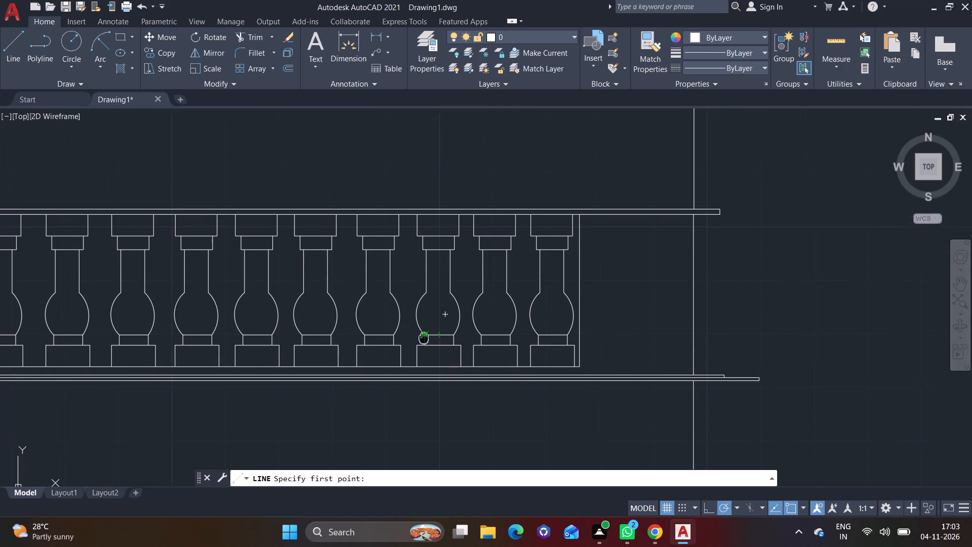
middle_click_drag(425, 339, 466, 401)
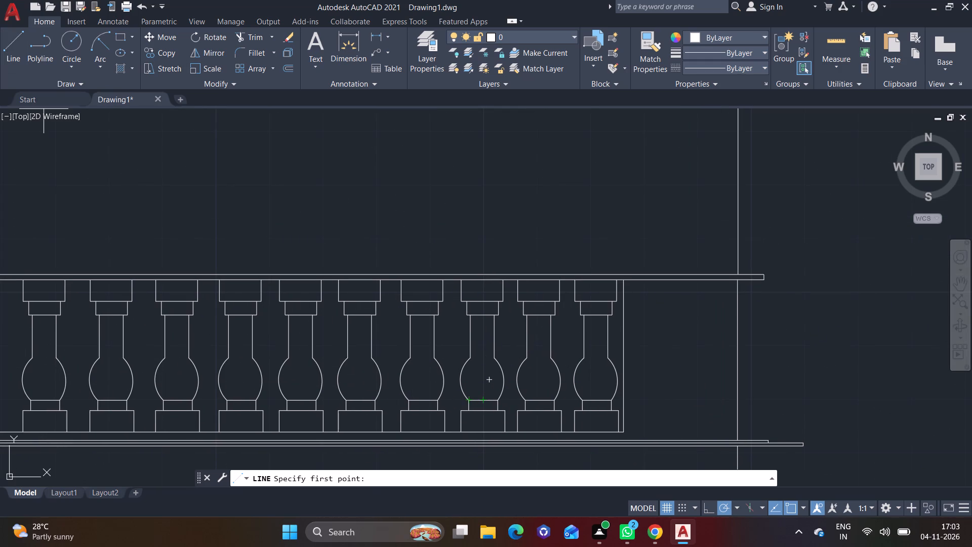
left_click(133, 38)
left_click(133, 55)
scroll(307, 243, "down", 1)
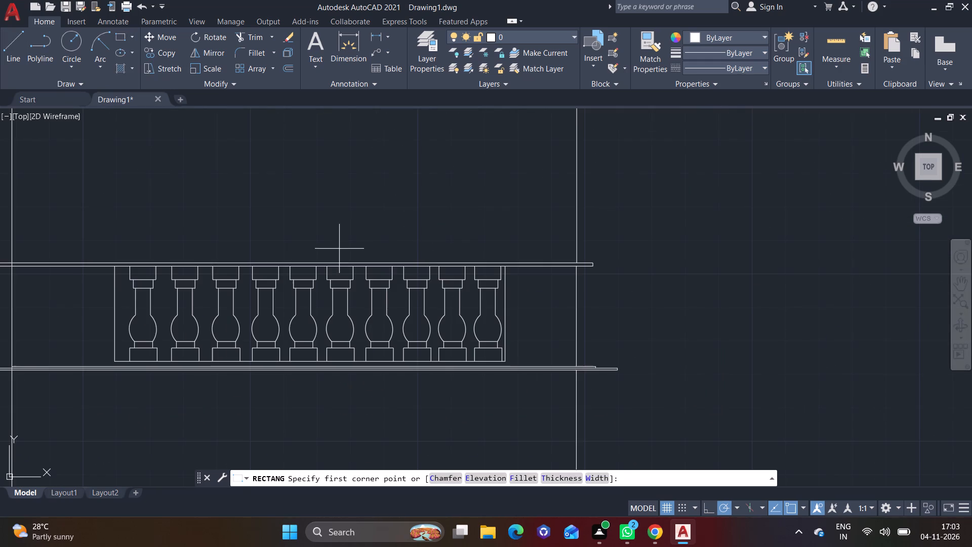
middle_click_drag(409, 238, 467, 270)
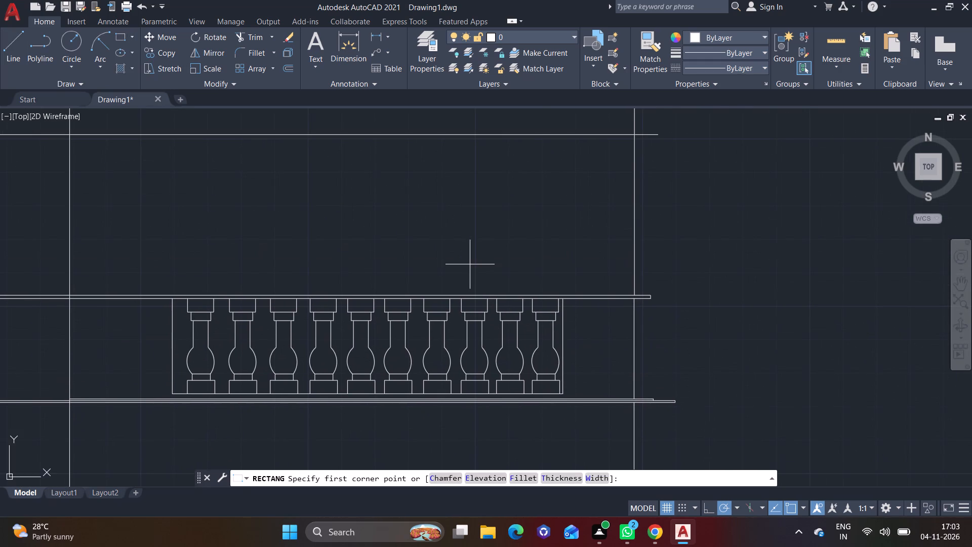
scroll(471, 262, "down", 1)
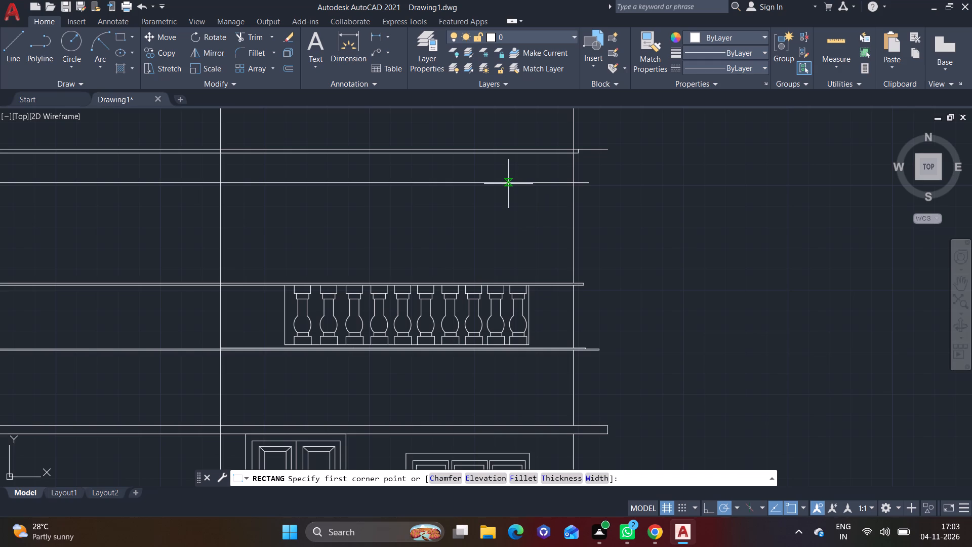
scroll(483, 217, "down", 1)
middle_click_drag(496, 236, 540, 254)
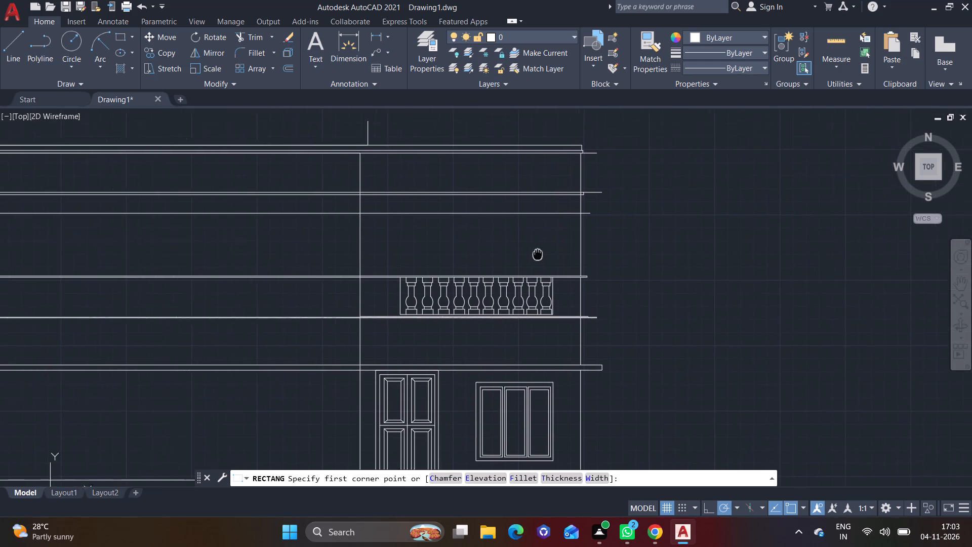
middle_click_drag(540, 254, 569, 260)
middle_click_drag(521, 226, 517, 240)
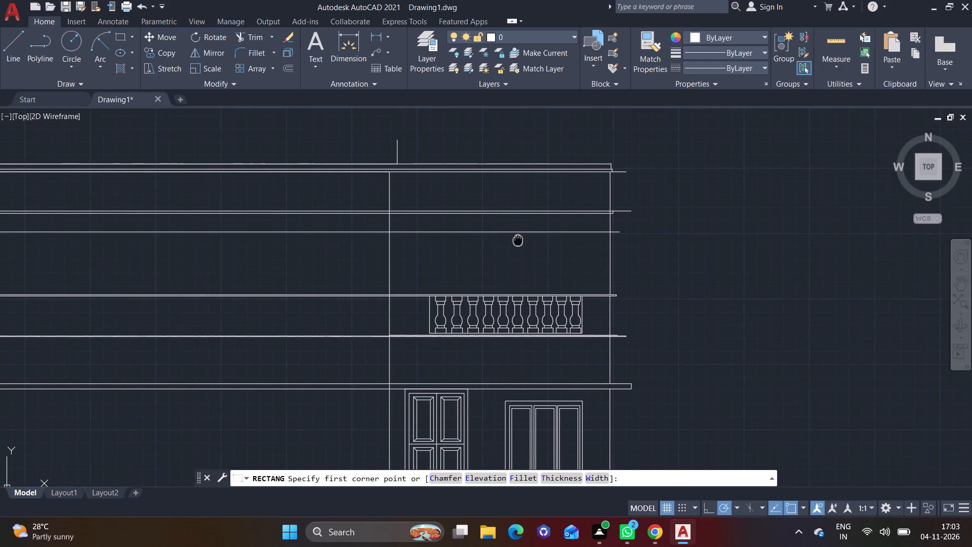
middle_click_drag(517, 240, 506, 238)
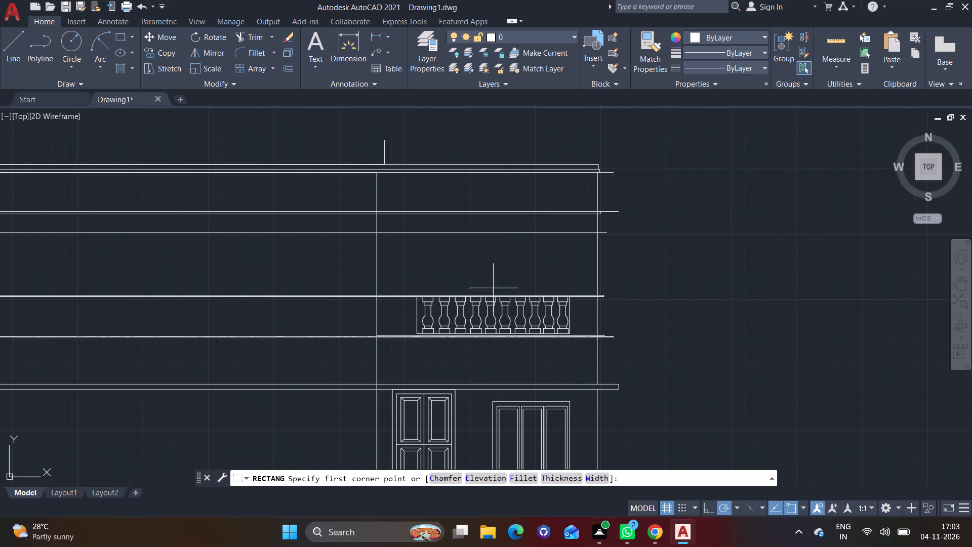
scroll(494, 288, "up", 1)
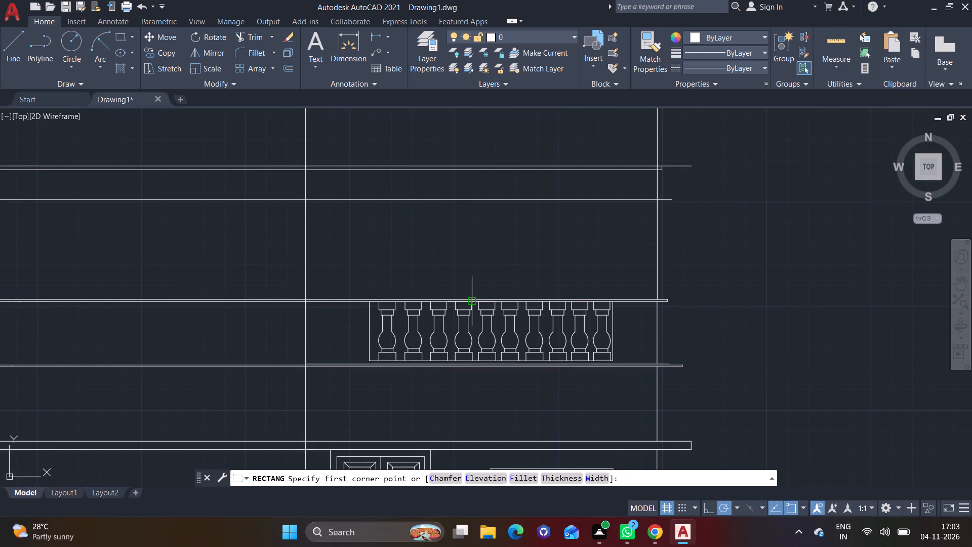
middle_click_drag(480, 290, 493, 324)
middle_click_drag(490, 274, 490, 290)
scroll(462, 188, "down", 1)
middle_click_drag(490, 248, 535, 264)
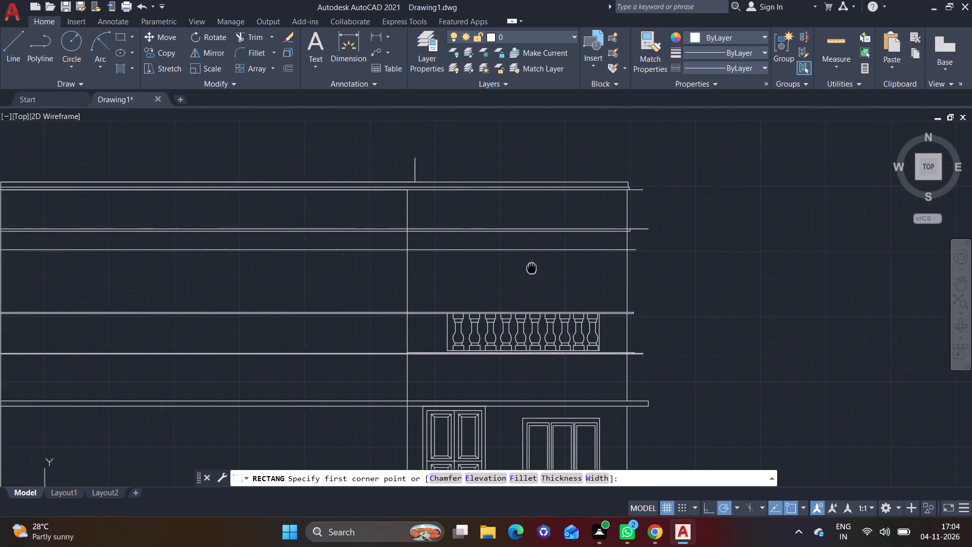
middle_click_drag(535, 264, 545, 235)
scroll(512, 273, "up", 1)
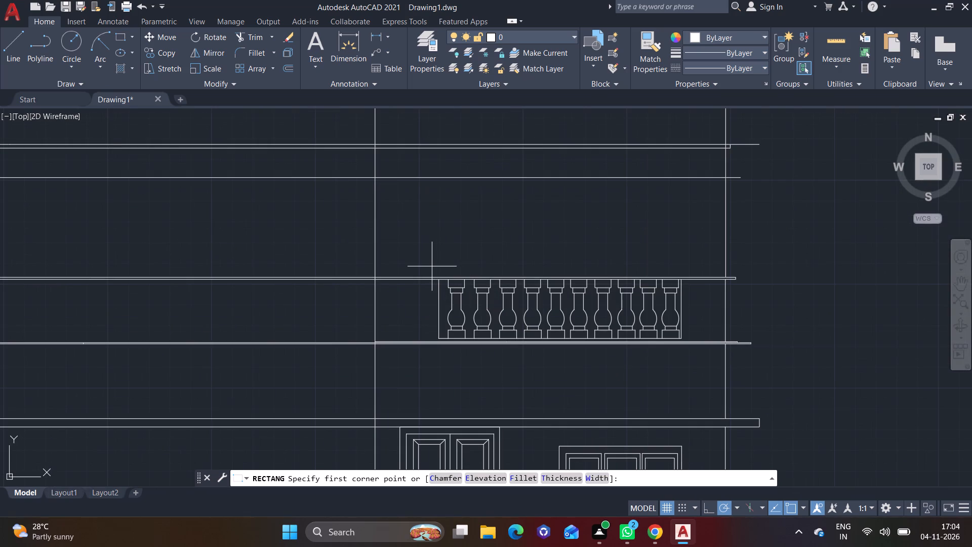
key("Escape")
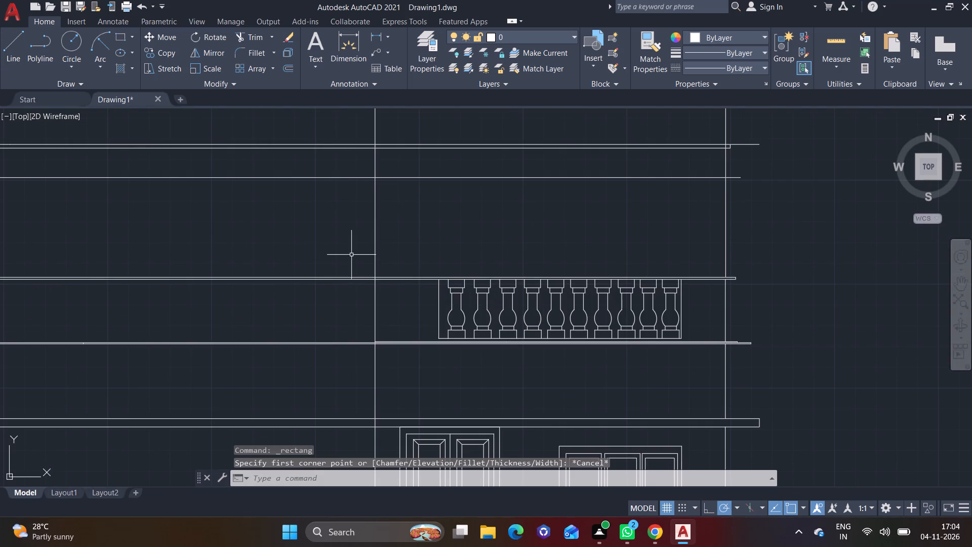
Copy the railing outline with all its balusters from its bottom-left corner up into the topmost band, directly above and just clear of the band's lower line.
left_click(431, 265)
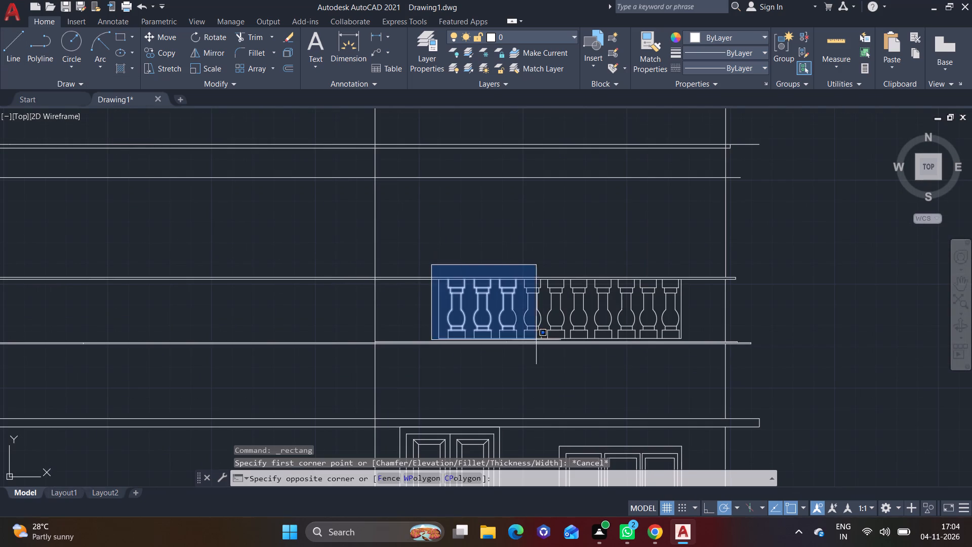
left_click(691, 358)
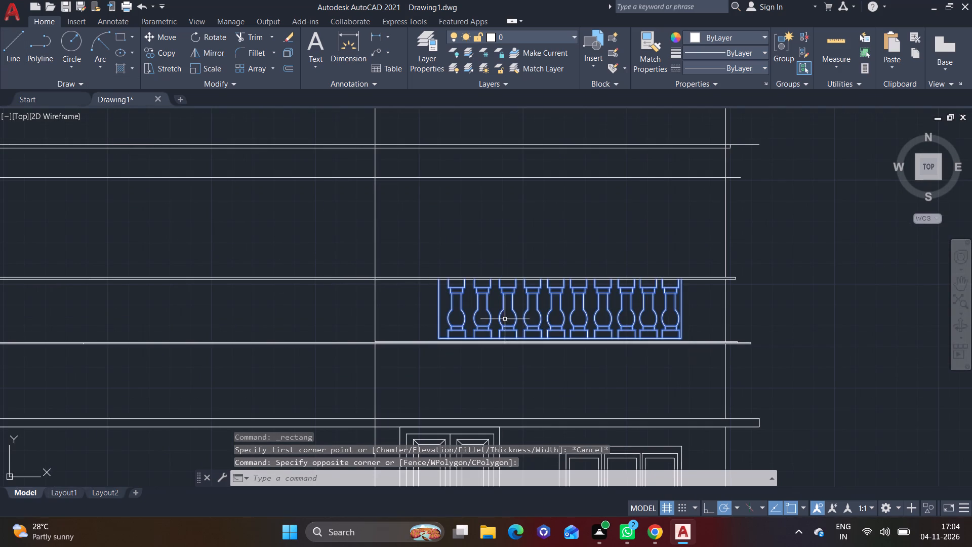
left_click(152, 53)
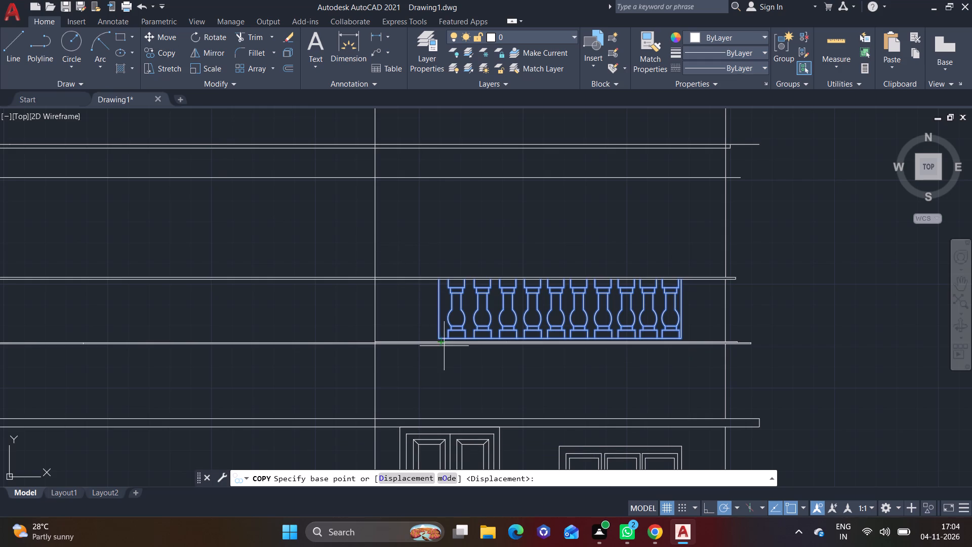
left_click(436, 338)
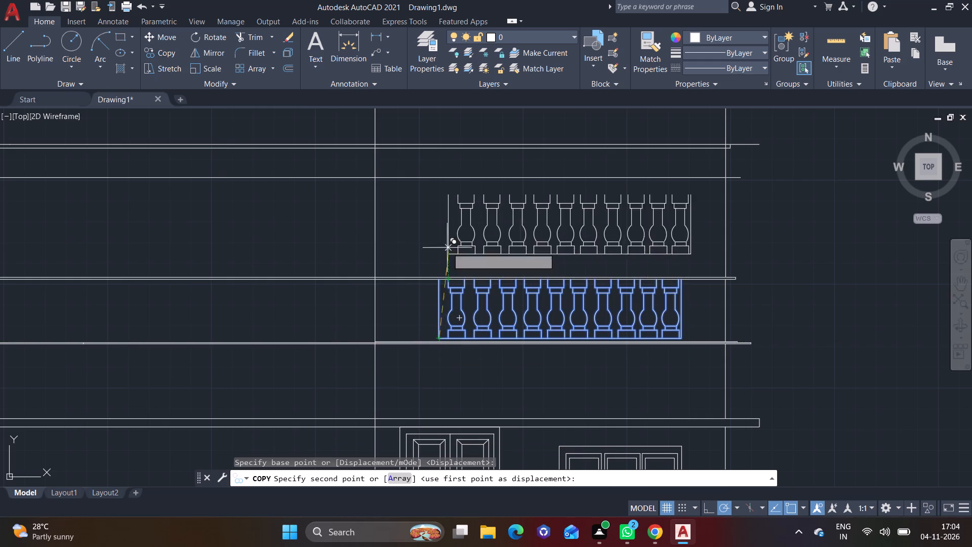
middle_click_drag(427, 182, 411, 306)
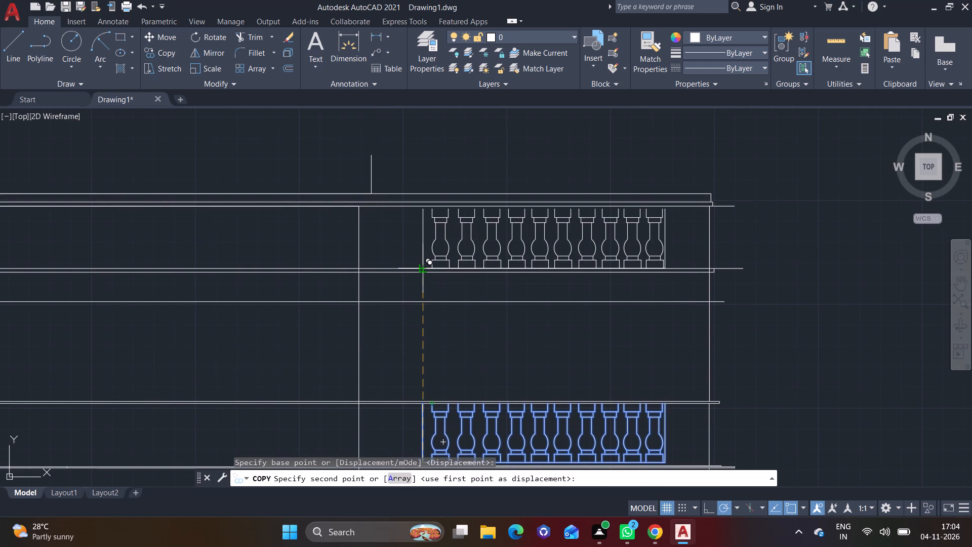
scroll(425, 266, "up", 2)
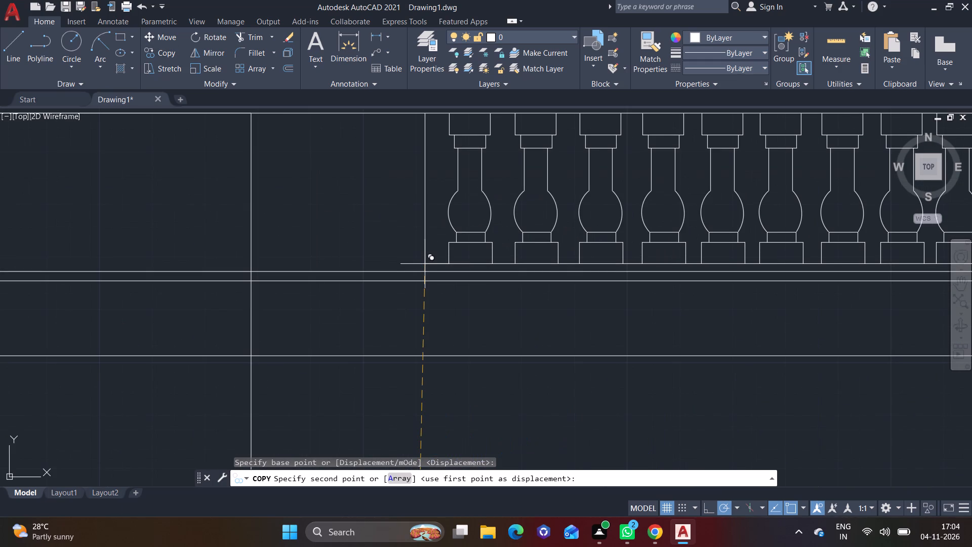
left_click(425, 264)
scroll(345, 285, "down", 2)
scroll(327, 339, "down", 2)
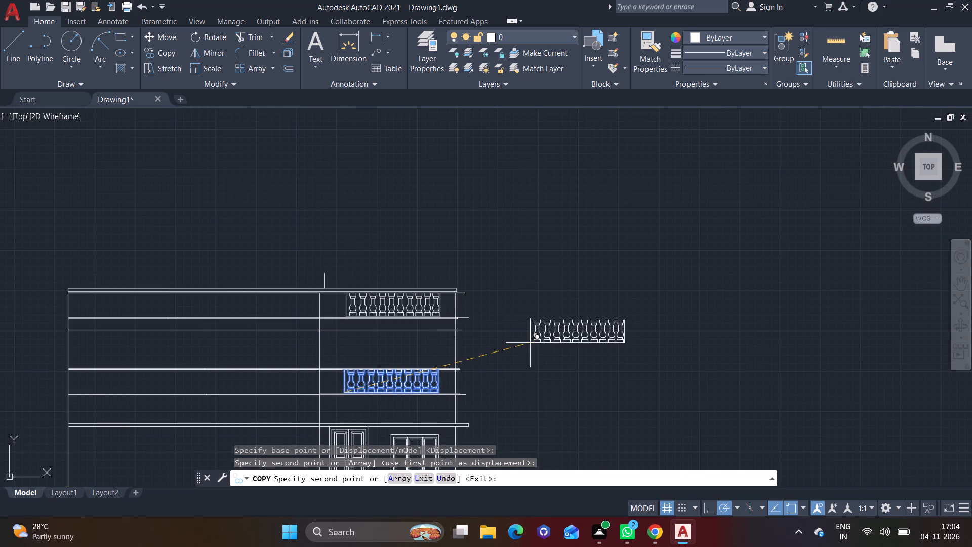
Draw a tall rectangular frame behind the lower railing, from the horizontal line above it down to the line just below the railing.
key("Escape")
middle_click_drag(480, 362, 544, 278)
scroll(447, 312, "up", 2)
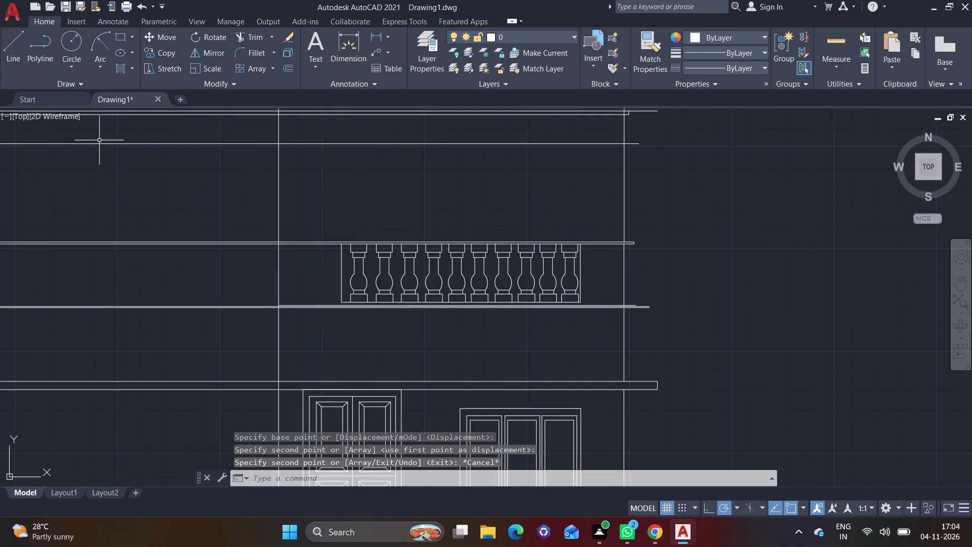
left_click(131, 34)
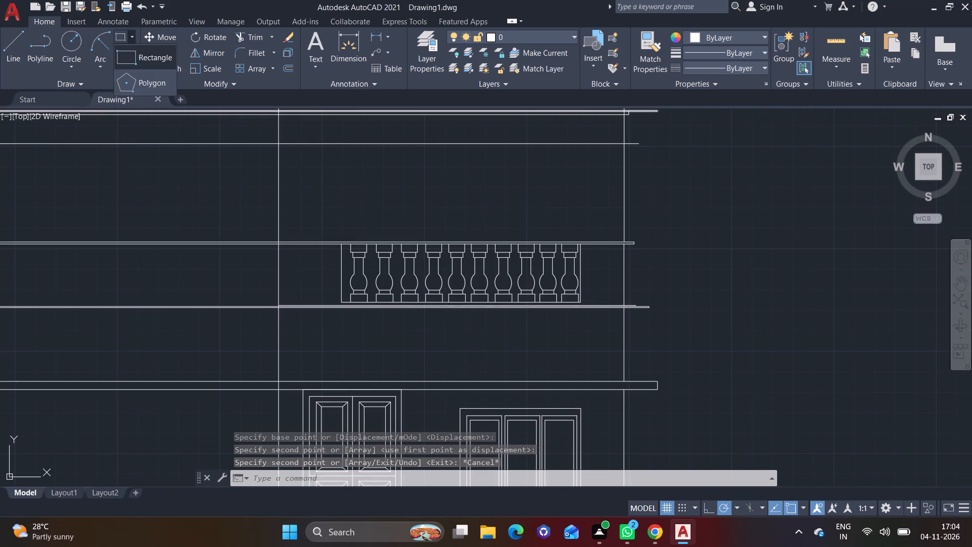
left_click(136, 56)
middle_click_drag(517, 310, 485, 360)
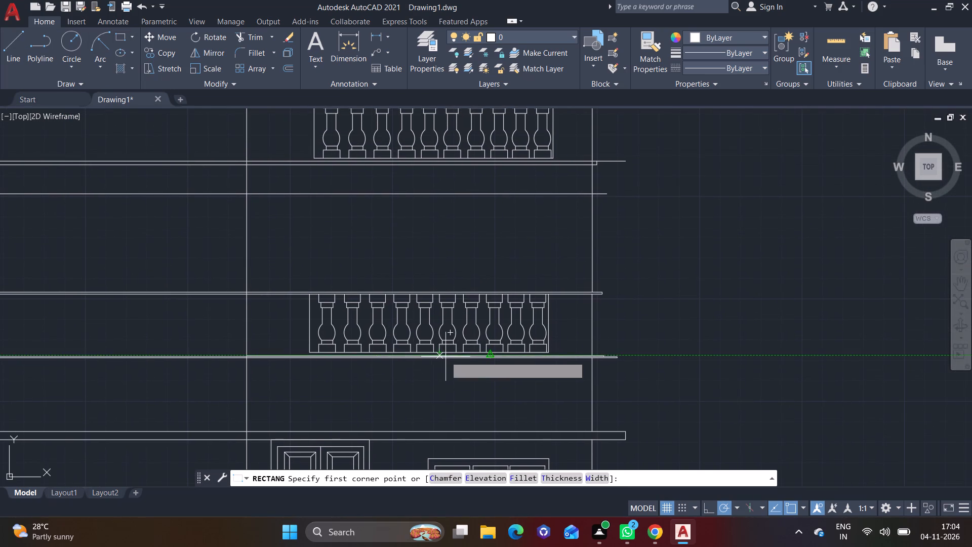
middle_click_drag(455, 399, 476, 441)
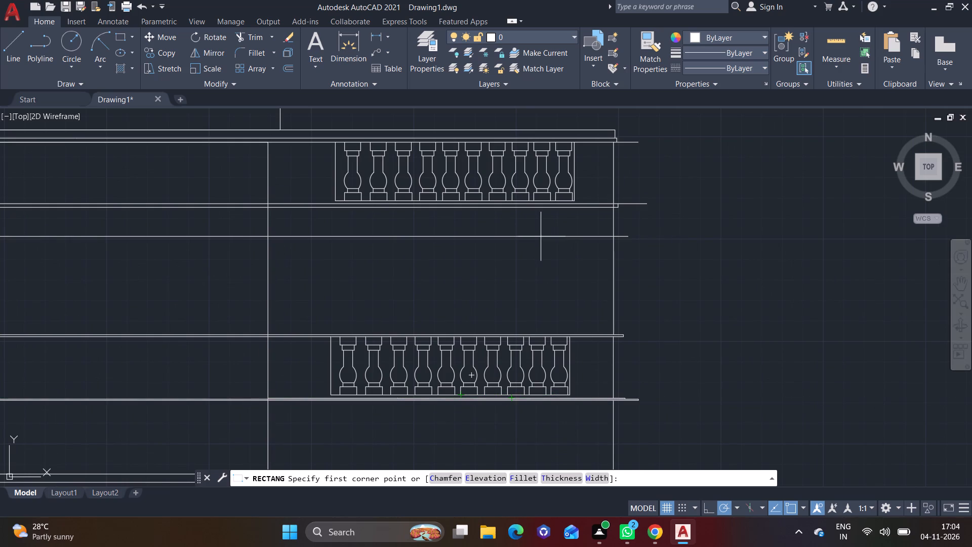
left_click(540, 237)
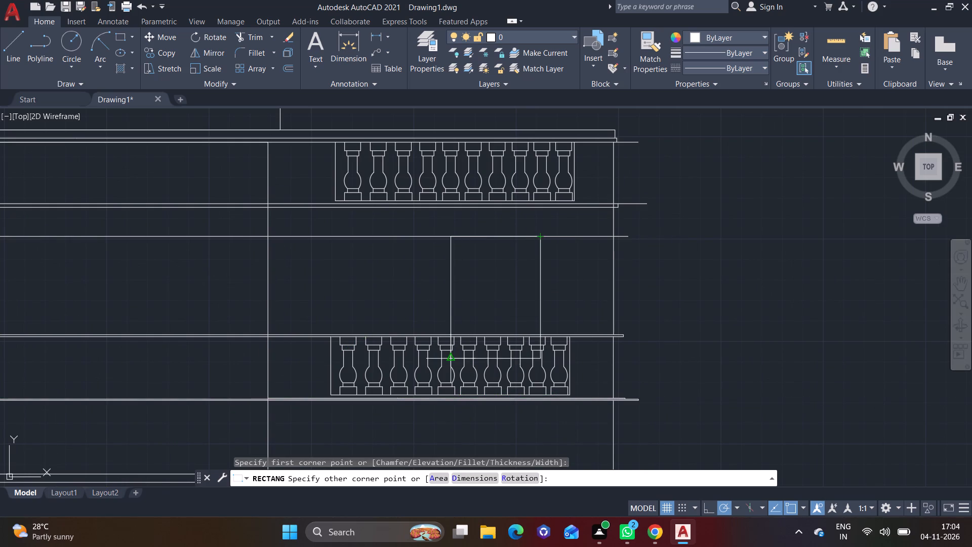
scroll(440, 398, "up", 1)
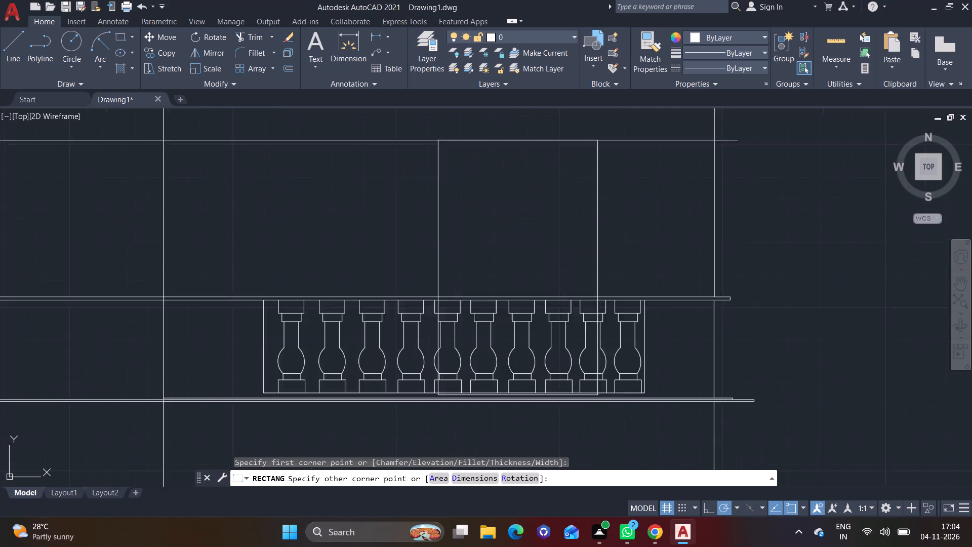
scroll(440, 398, "up", 3)
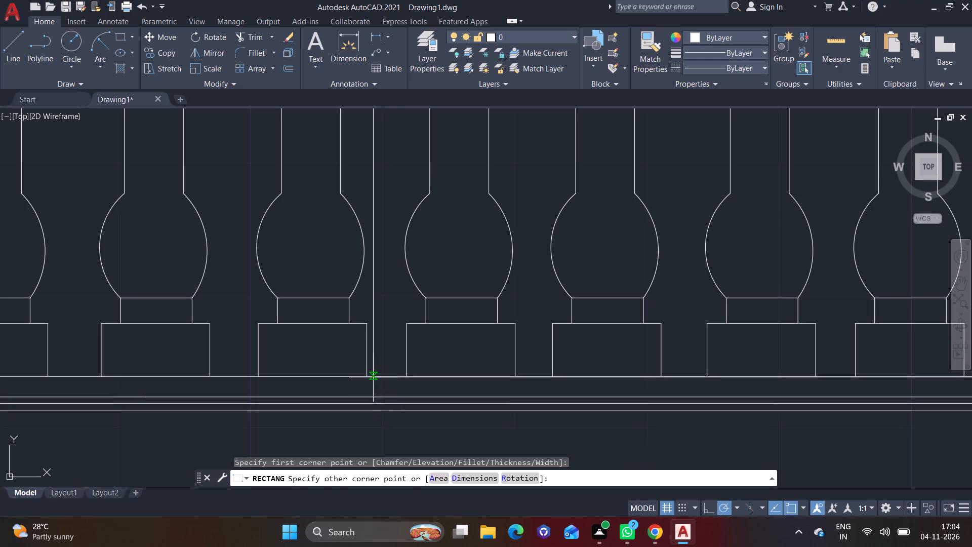
scroll(373, 377, "down", 1)
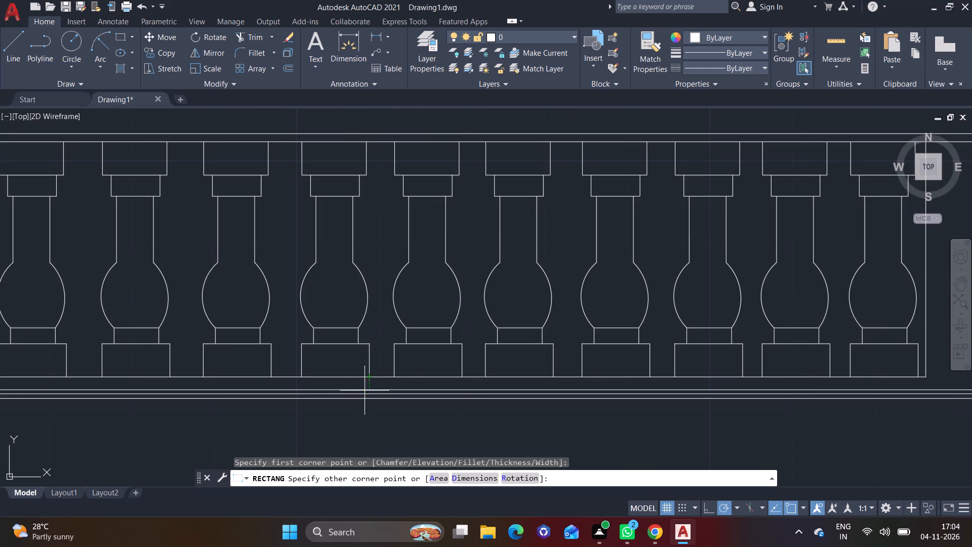
left_click(343, 390)
scroll(424, 344, "down", 3)
middle_click_drag(438, 317, 423, 378)
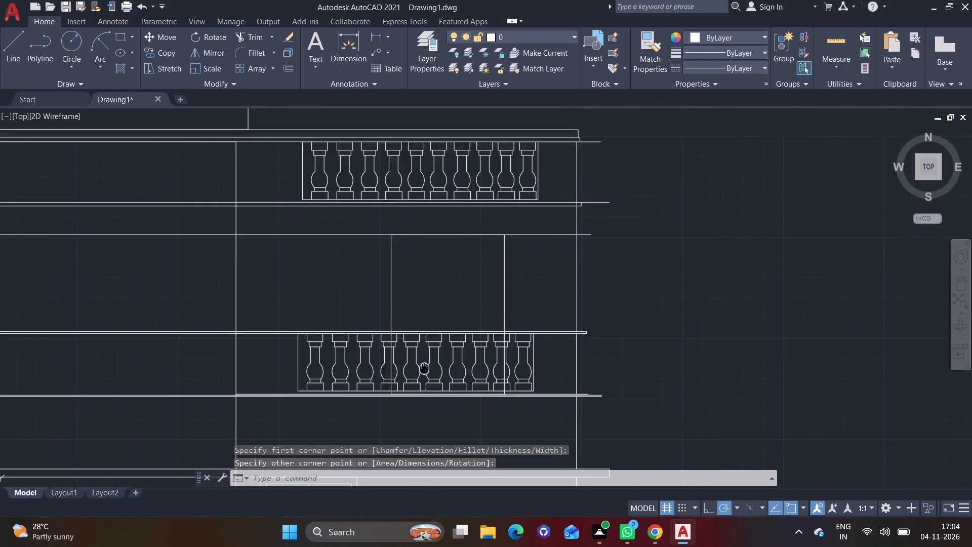
middle_click_drag(423, 378, 422, 391)
Draw a zero-width rectangle as a central divider from the frame's top midpoint straight down to the railing's bottom line.
left_click(135, 37)
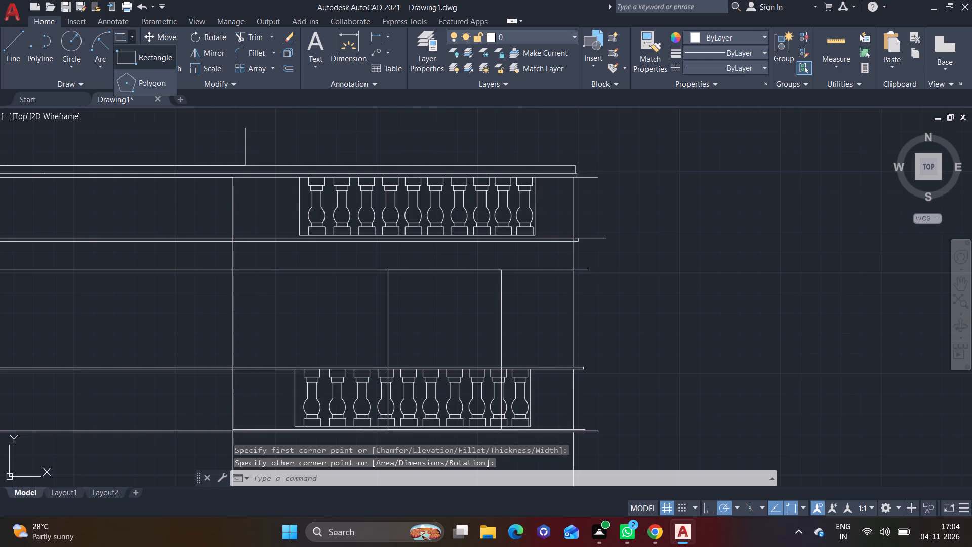
left_click(139, 57)
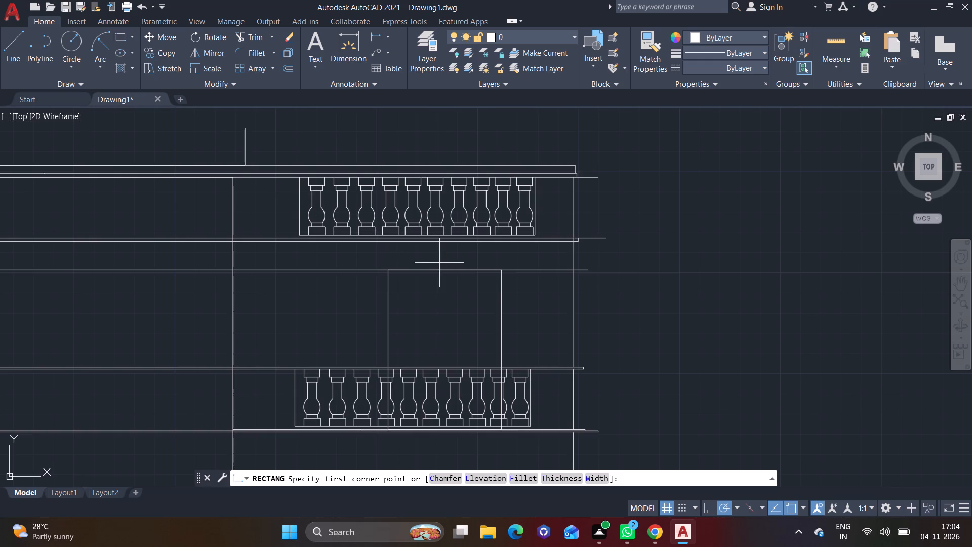
scroll(437, 278, "up", 1)
left_click(447, 268)
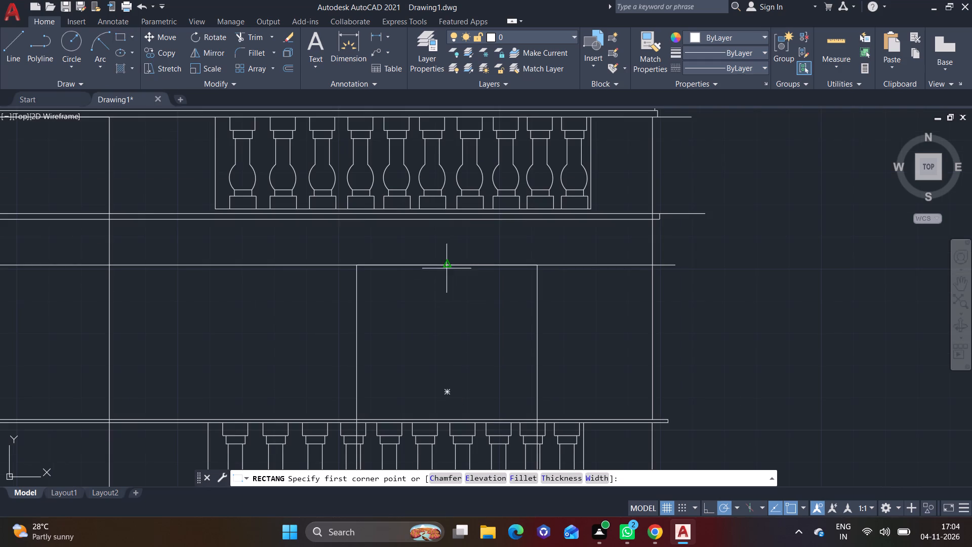
middle_click_drag(443, 350, 446, 255)
left_click(446, 415)
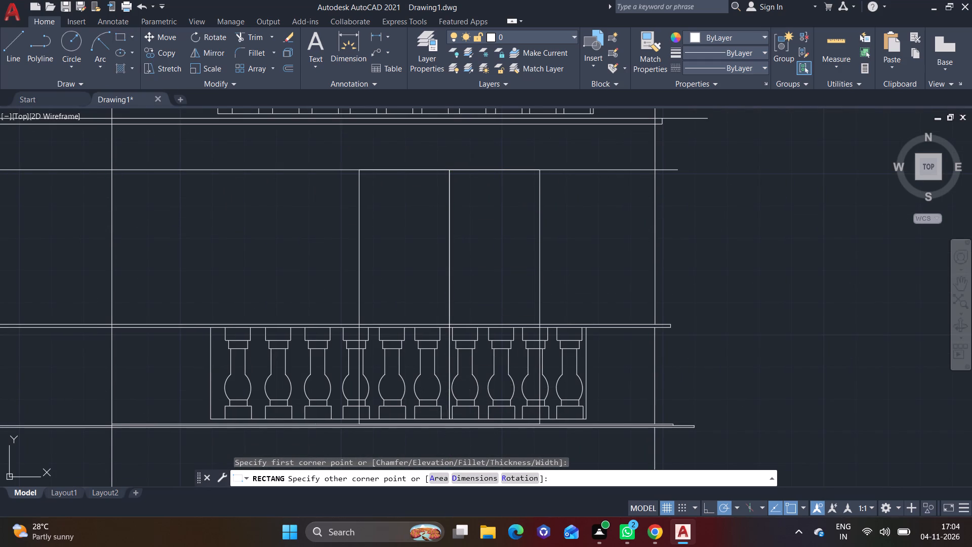
right_click(446, 415)
left_click(429, 221)
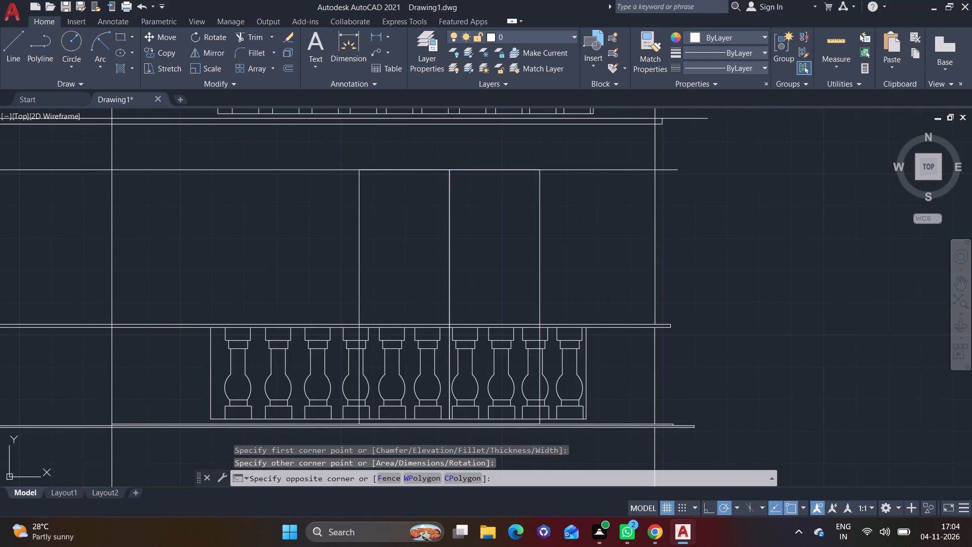
Draw vertical lines down the middle of the frame's left and right halves, from its top edge to the railing's bottom line.
left_click(12, 53)
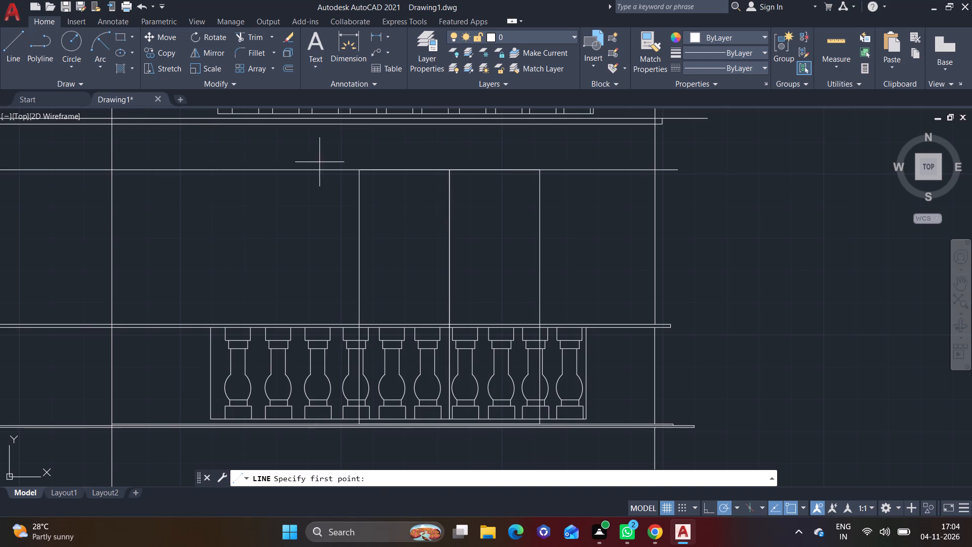
left_click(402, 171)
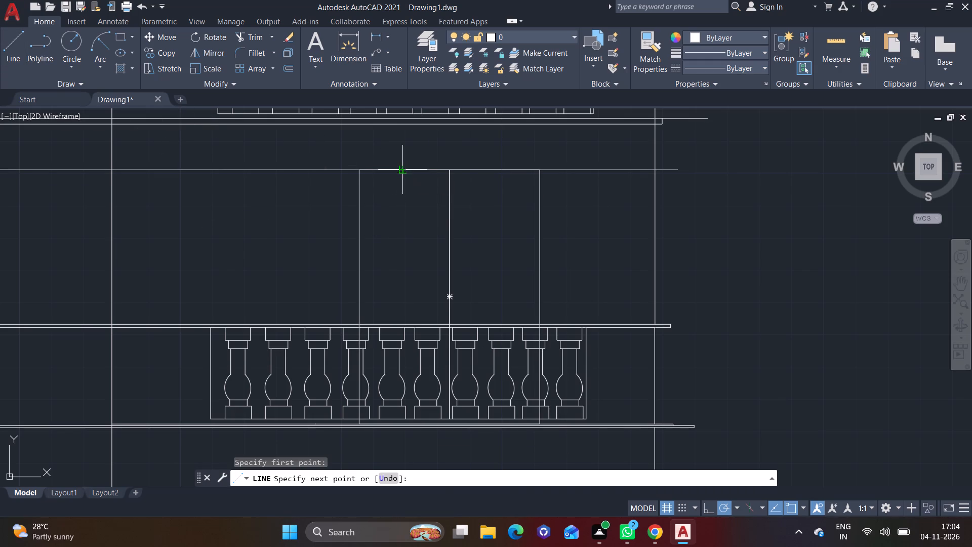
left_click(406, 419)
right_click(406, 419)
left_click(439, 283)
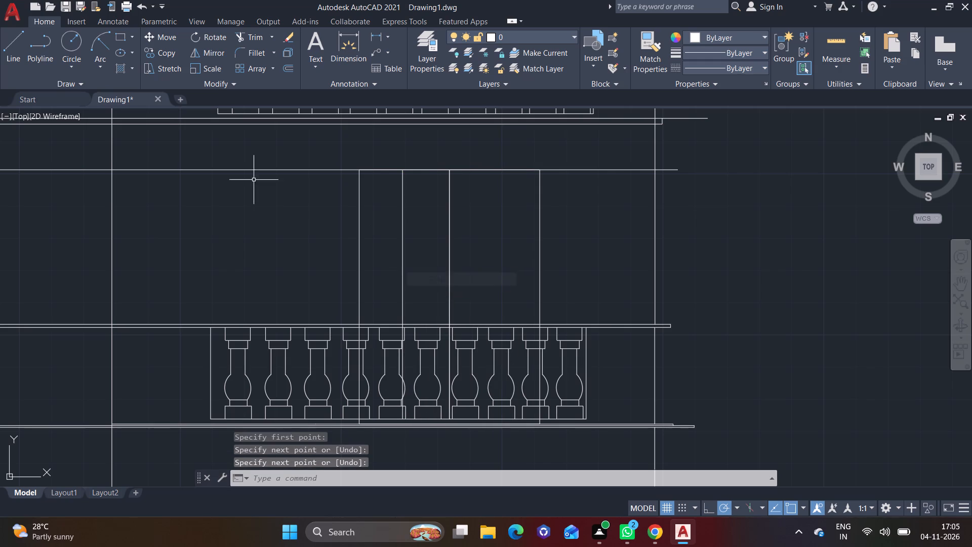
left_click(14, 49)
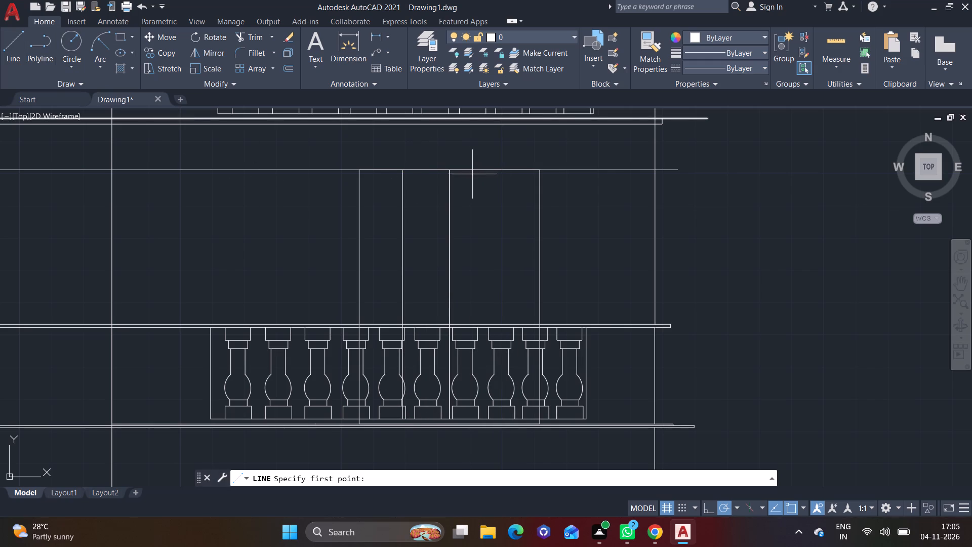
left_click(497, 169)
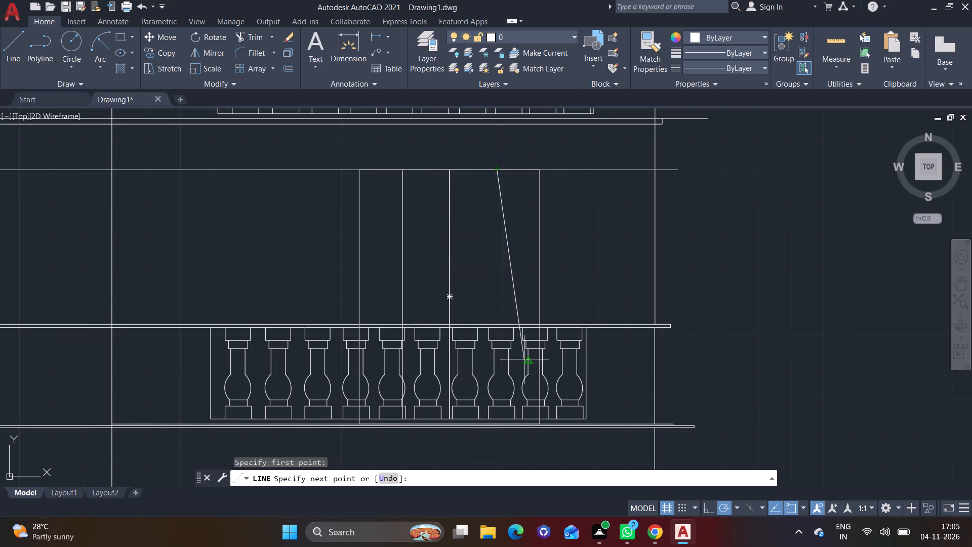
left_click(498, 421)
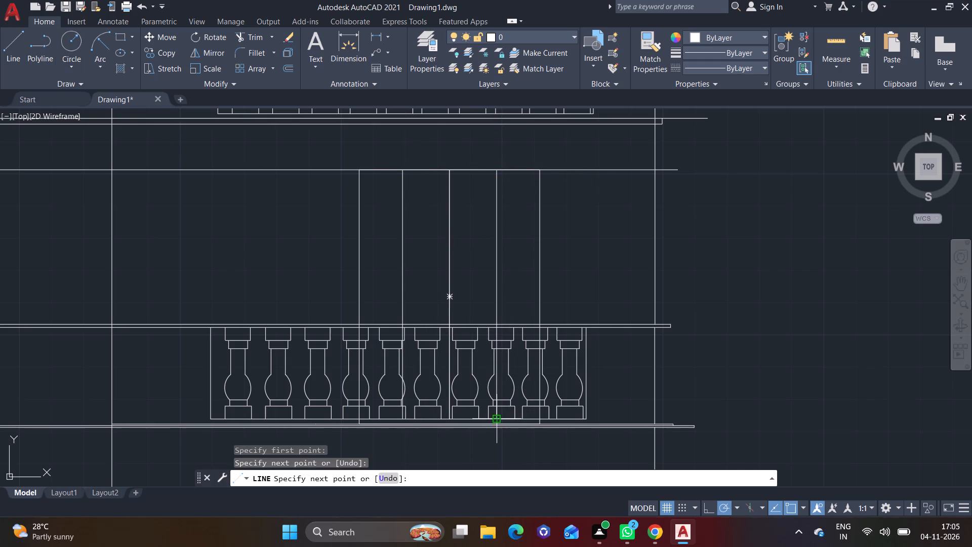
right_click(498, 421)
left_click(540, 284)
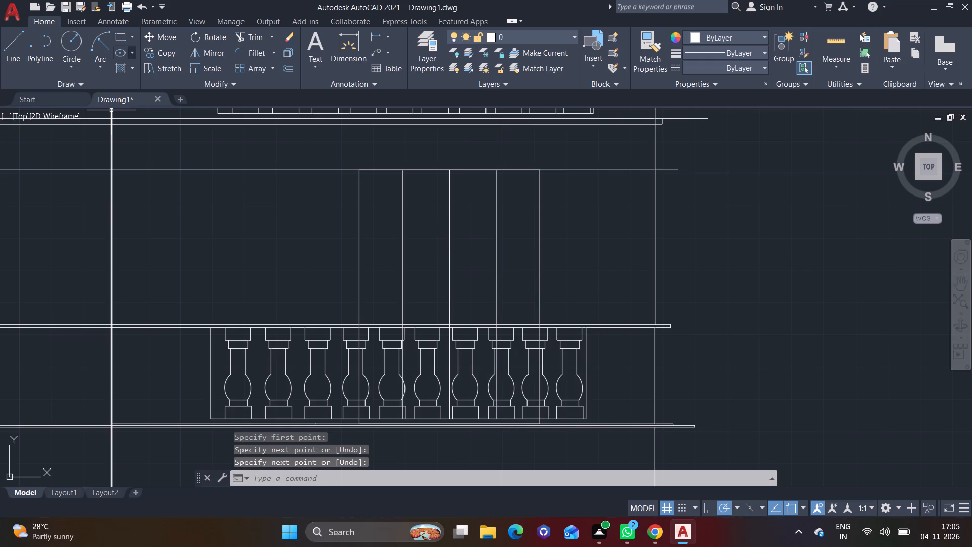
Draw an inset rectangle inside the frame's leftmost leaf, leaving a narrow margin and ending slightly above the railing's bottom line.
left_click(130, 35)
left_click(141, 53)
scroll(470, 212, "up", 2)
scroll(317, 180, "down", 1)
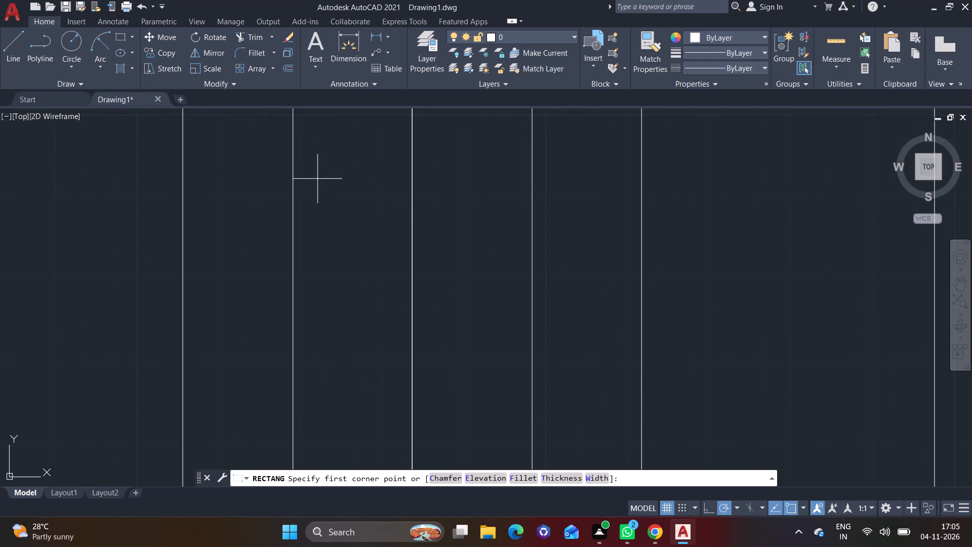
middle_click_drag(330, 184, 392, 168)
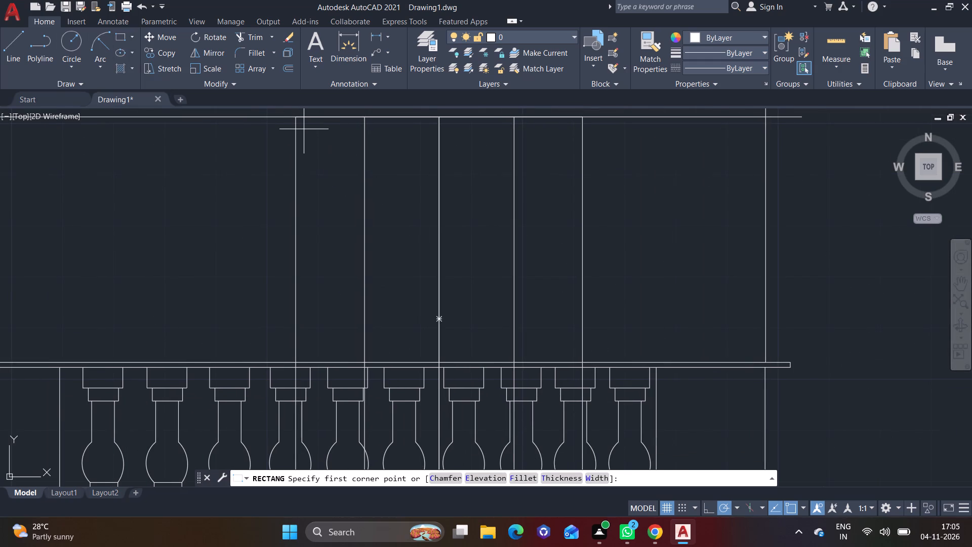
left_click(304, 129)
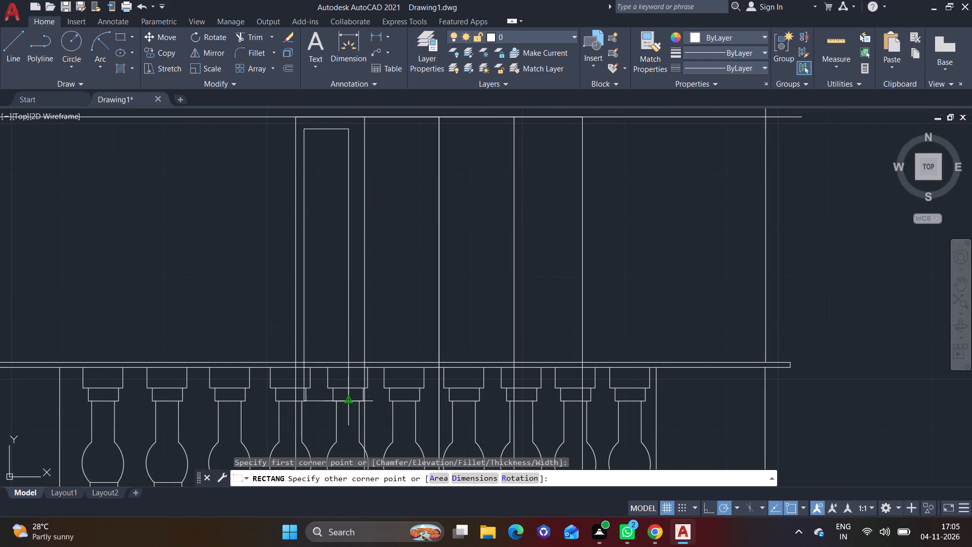
middle_click_drag(350, 404, 339, 355)
middle_click_drag(336, 394, 358, 297)
scroll(359, 331, "up", 1)
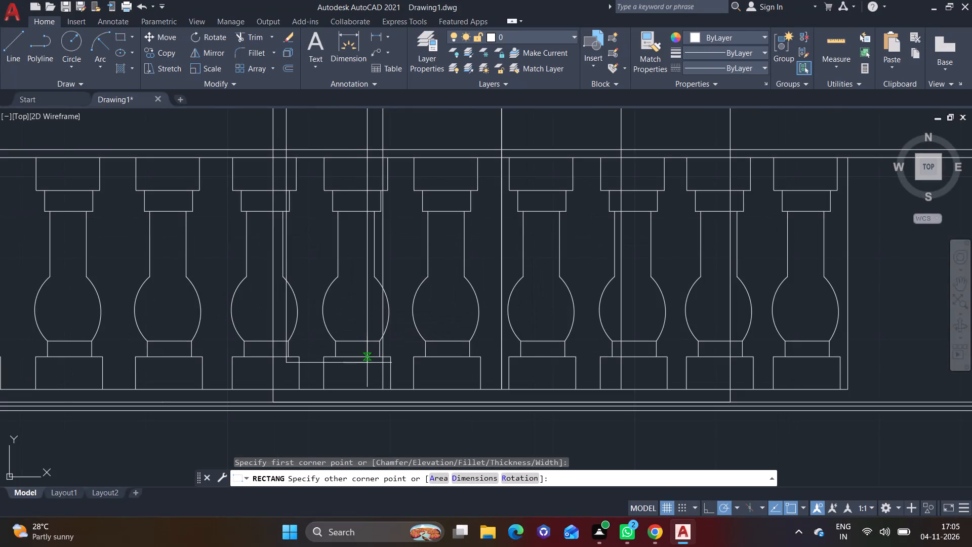
left_click(371, 378)
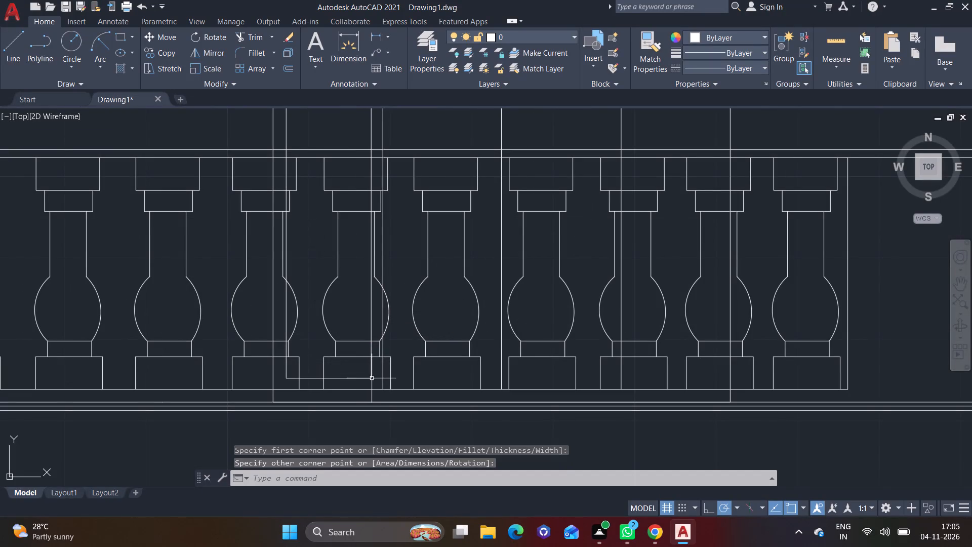
scroll(390, 328, "down", 3)
Copy the inset rectangle from its top-left corner into the other three leaves, keeping the tops level.
middle_click_drag(392, 288, 387, 322)
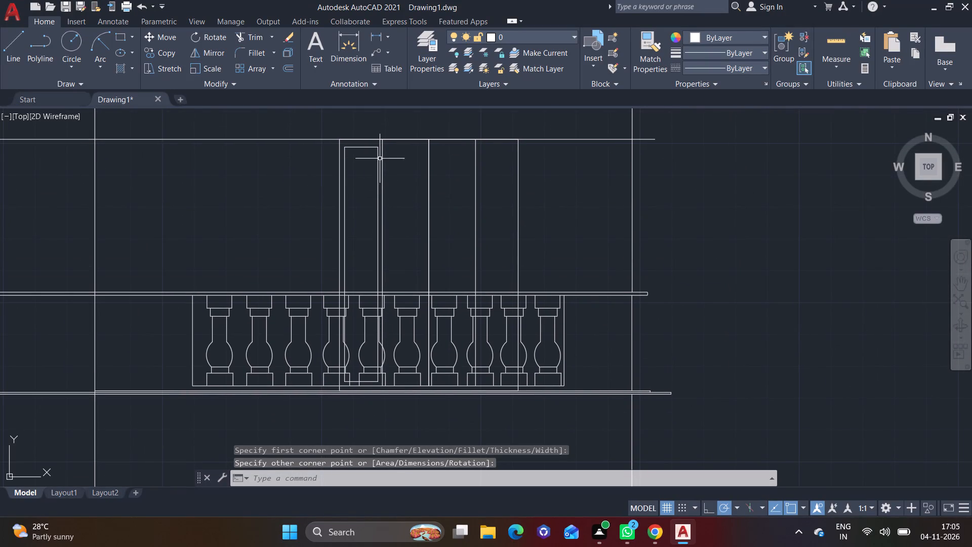
left_click(376, 152)
left_click(168, 53)
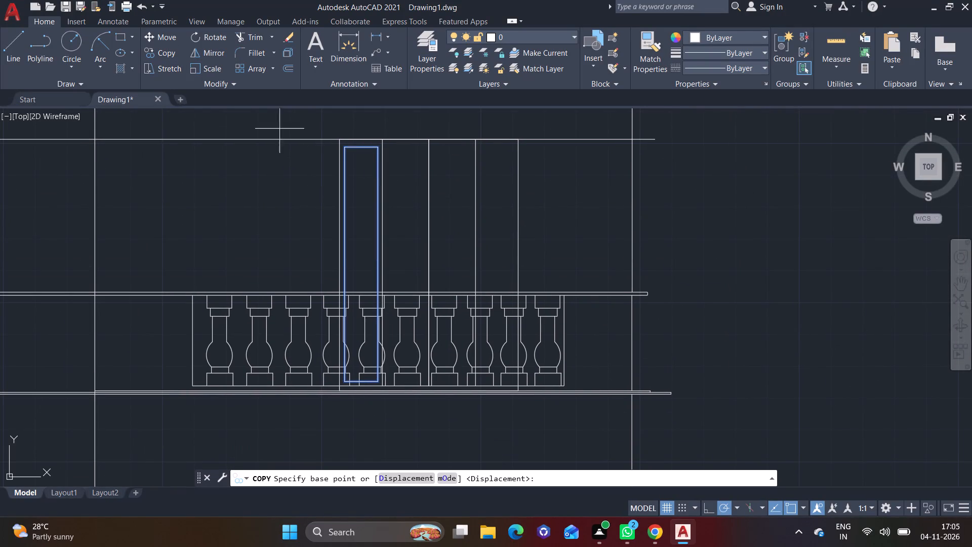
left_click(346, 146)
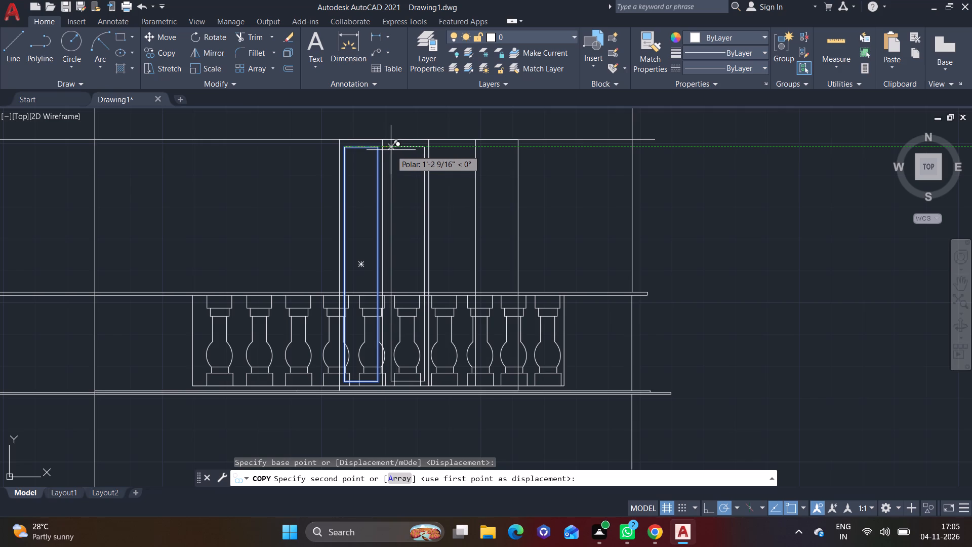
left_click(390, 150)
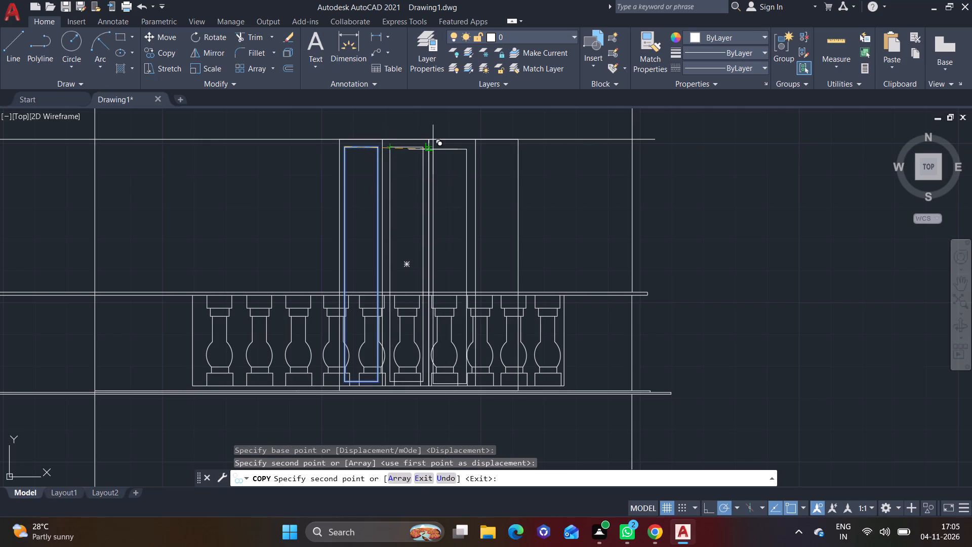
left_click(435, 148)
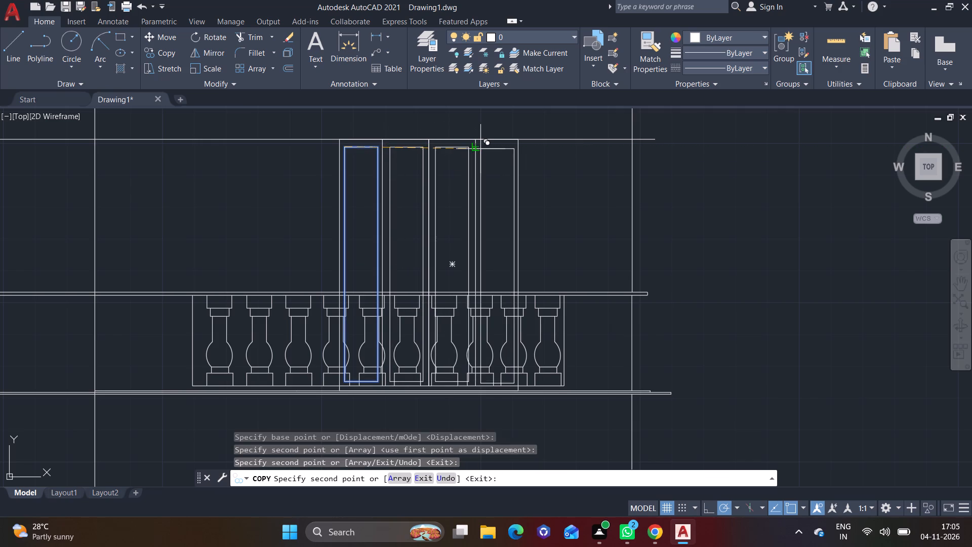
left_click(480, 148)
scroll(333, 177, "down", 1)
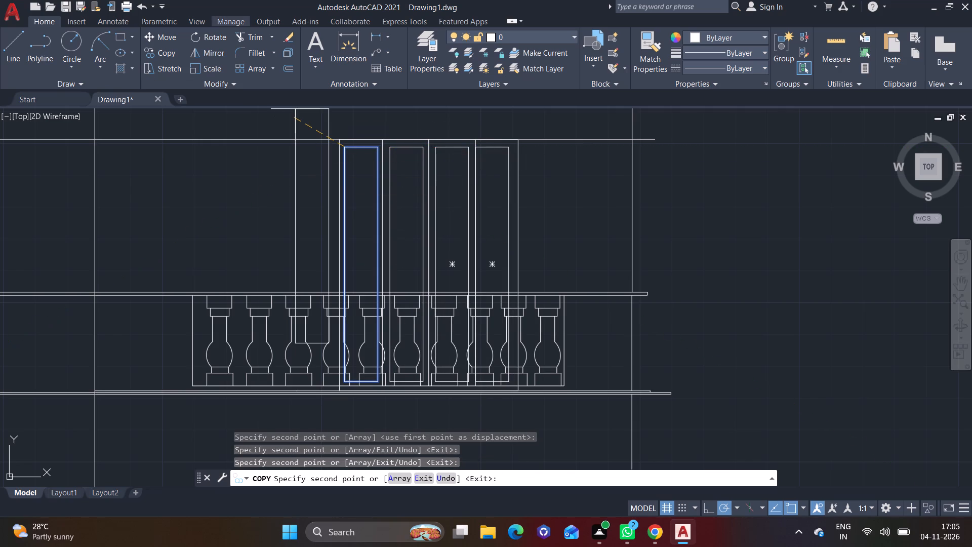
key("Escape")
Examine the whole elevation, the topmost railing and the new four-leaf frame between the two railings.
scroll(194, 71, "down", 3)
scroll(278, 209, "down", 3)
middle_click_drag(338, 222, 492, 249)
middle_click_drag(412, 195, 395, 263)
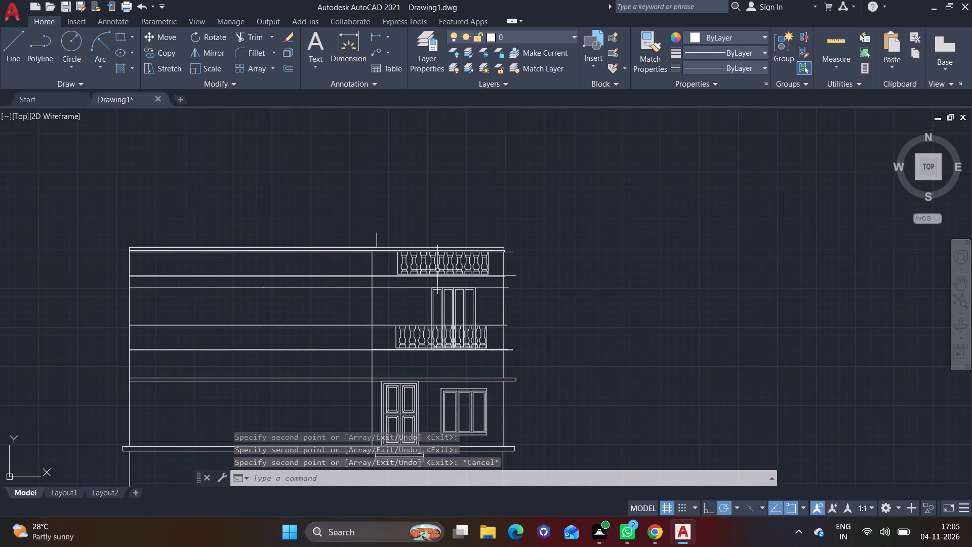
scroll(435, 266, "up", 4)
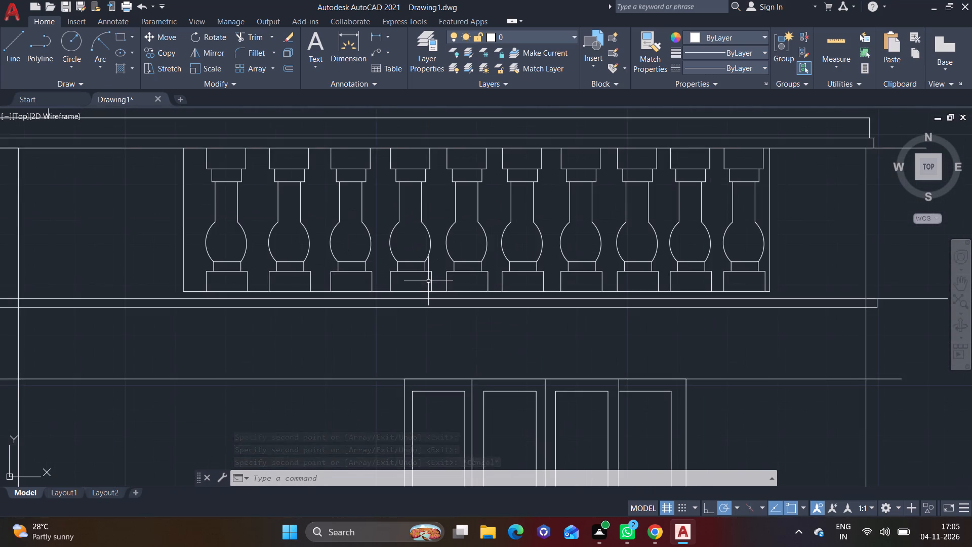
middle_click_drag(426, 280, 413, 219)
scroll(153, 182, "down", 1)
middle_click_drag(183, 197, 244, 186)
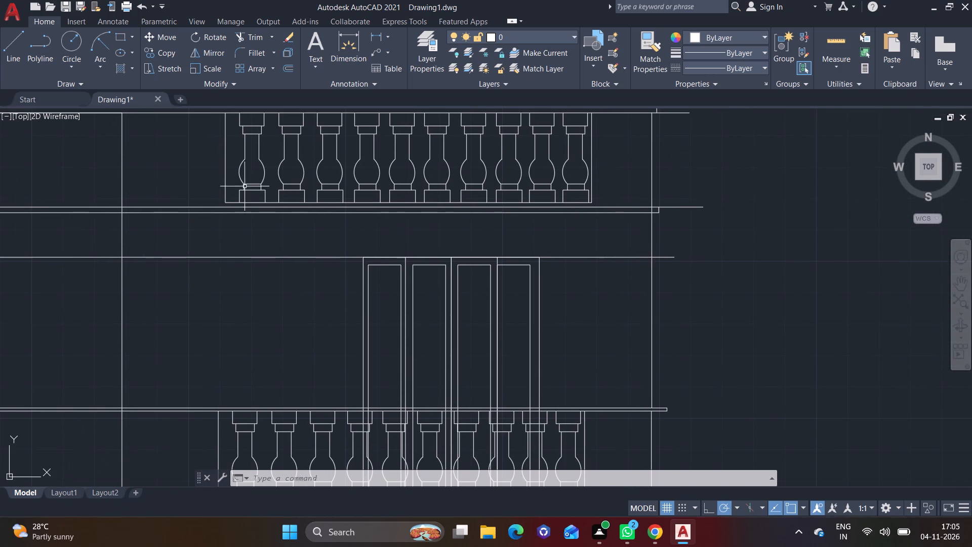
Draw a horizontal line slightly above the four-leaf frame's top line, spanning between the two vertical wall lines.
left_click(10, 57)
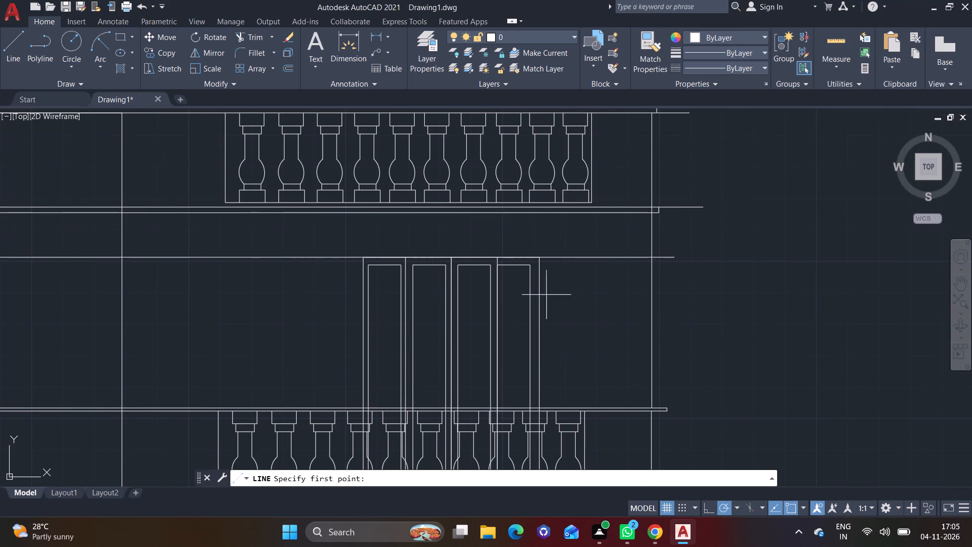
scroll(627, 272, "up", 1)
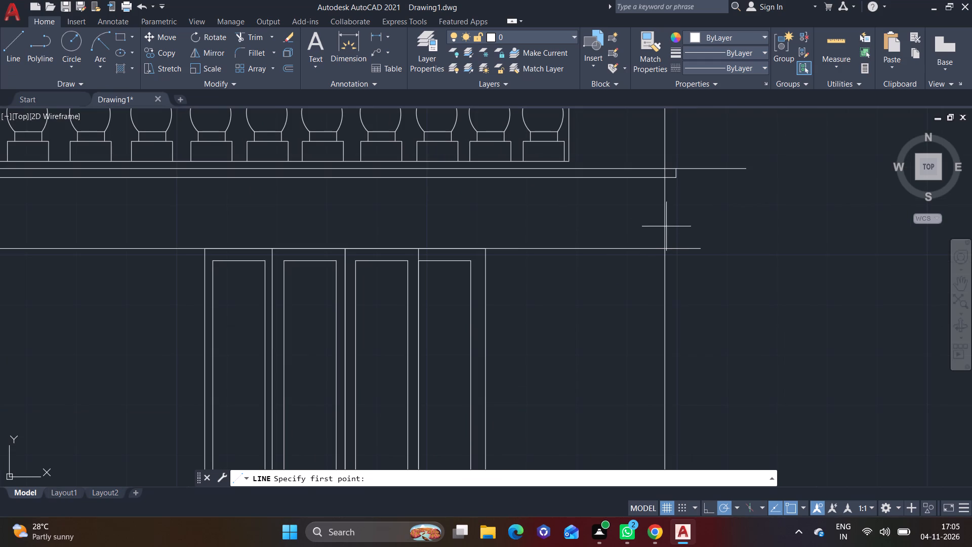
left_click(663, 241)
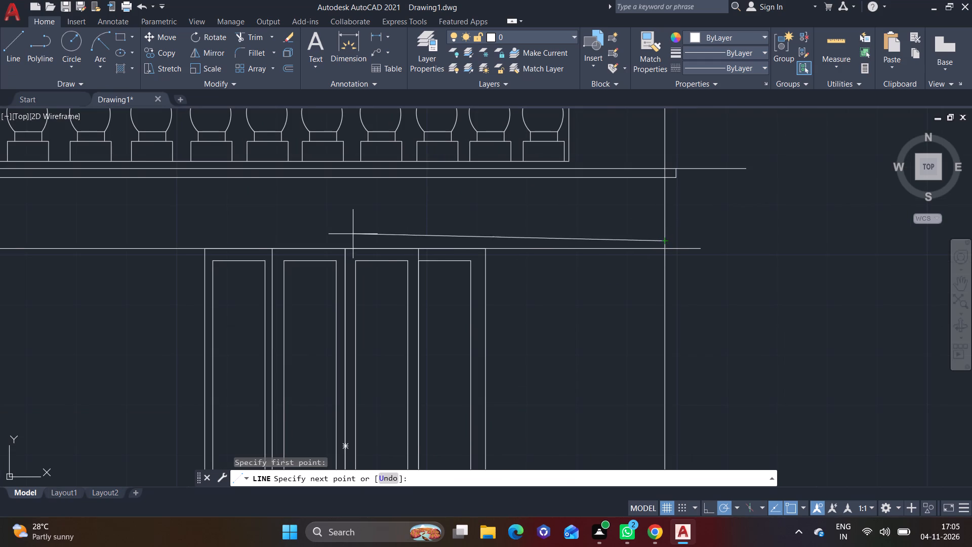
scroll(341, 231, "down", 1)
middle_click_drag(147, 218, 551, 231)
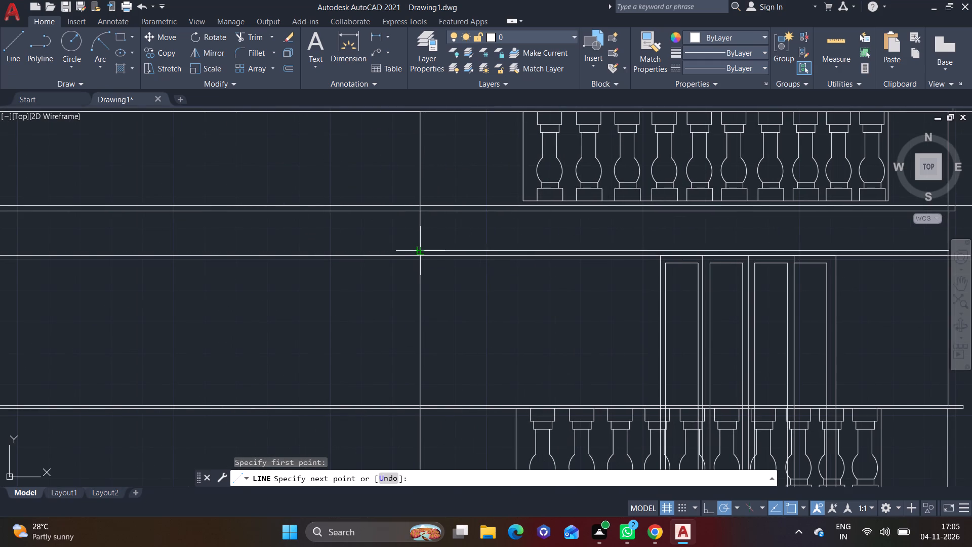
left_click(423, 247)
right_click(423, 247)
left_click(462, 250)
Move the rightmost leaf's inset rectangle slightly to the right, leaving a narrow margin inside its leaf.
middle_click_drag(582, 293, 250, 229)
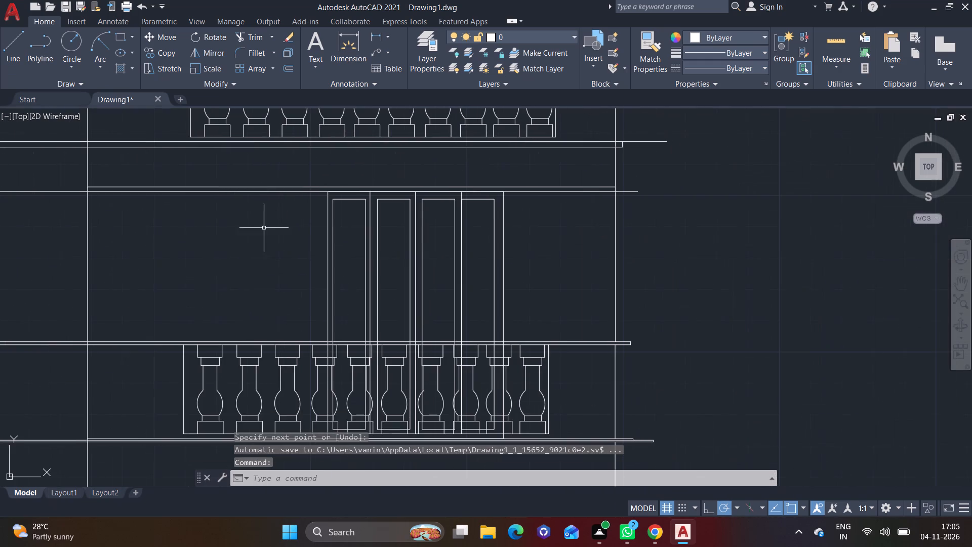
scroll(523, 215, "up", 1)
middle_click_drag(510, 222, 492, 260)
left_click(458, 242)
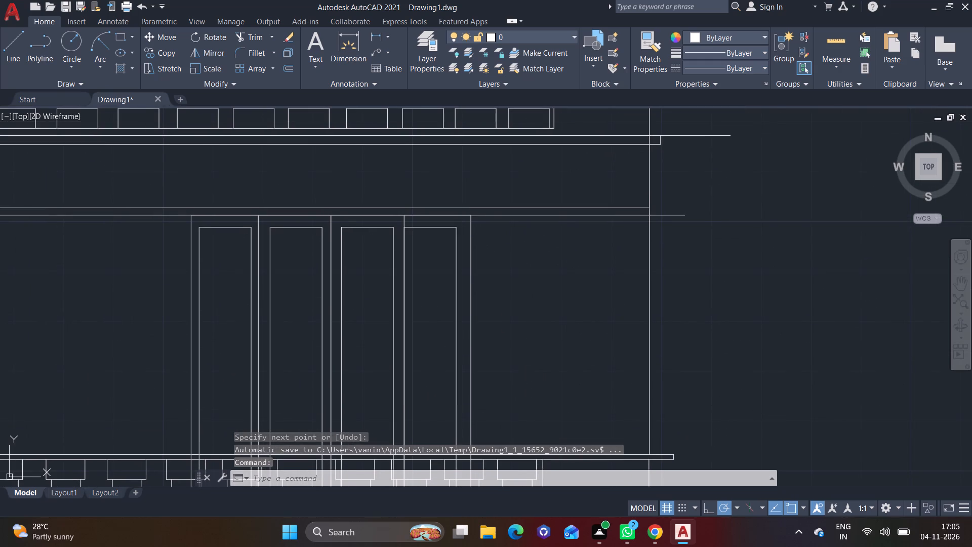
left_click(166, 40)
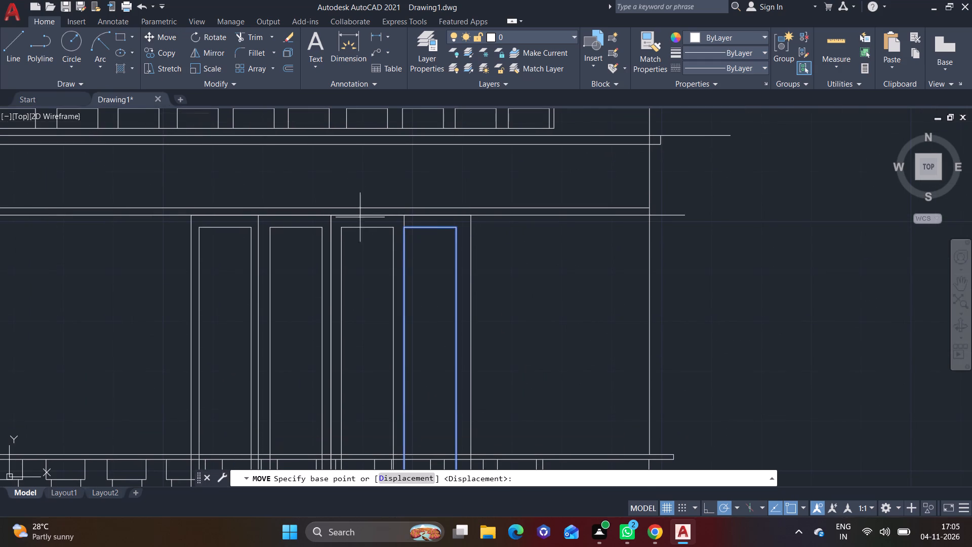
scroll(450, 243, "up", 1)
left_click(377, 217)
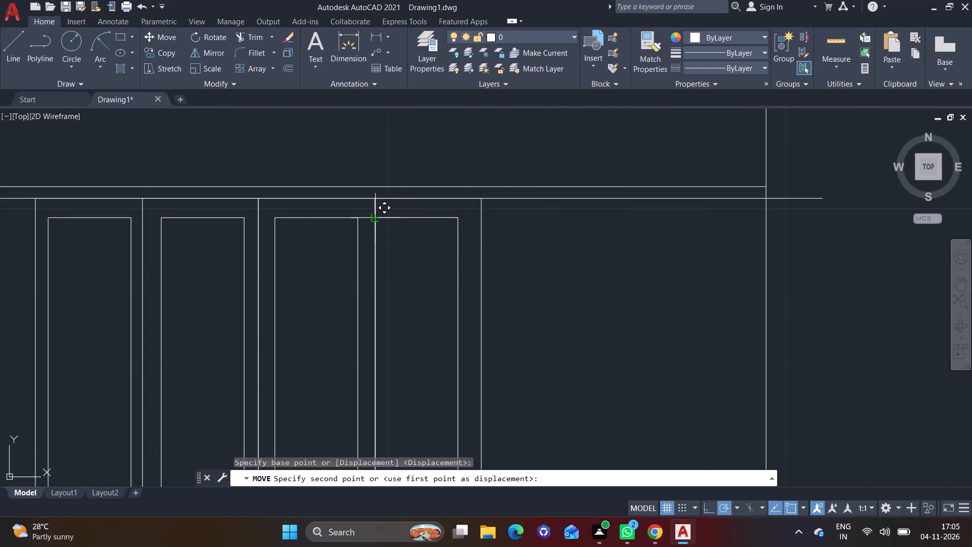
left_click(386, 217)
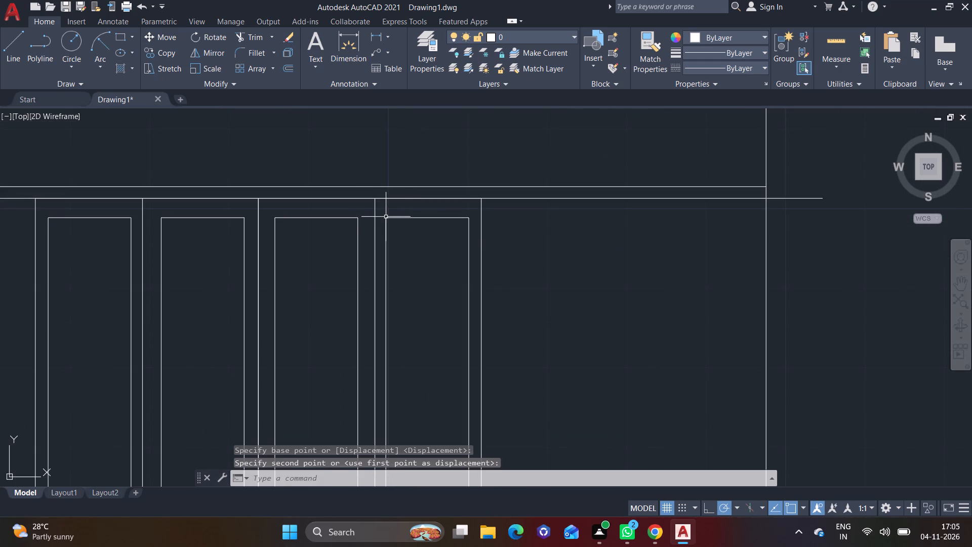
Draw a small upright block, about 1 3/4" wide, on the new horizontal line near its left end.
scroll(333, 218, "down", 2)
scroll(287, 182, "down", 3)
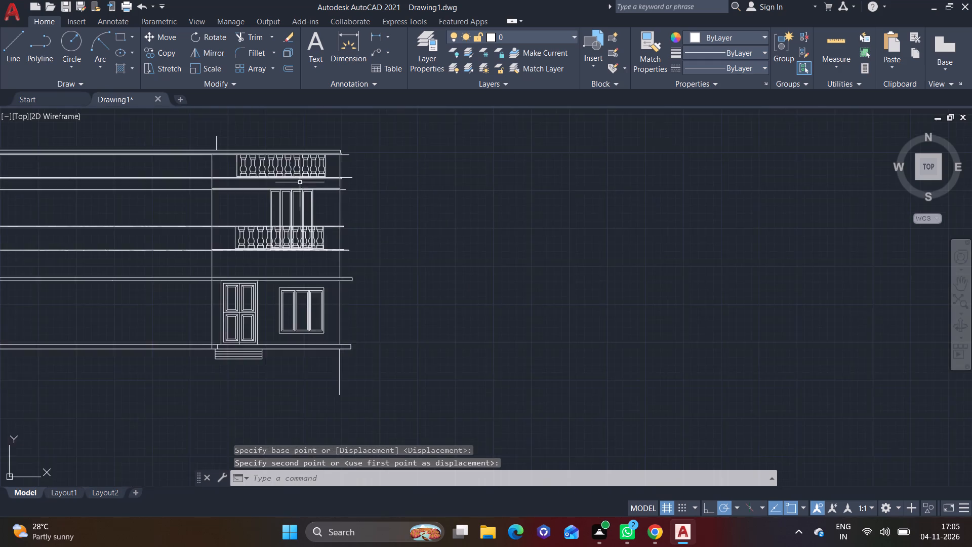
middle_click_drag(302, 182, 356, 283)
left_click(20, 57)
middle_click_drag(326, 282, 327, 283)
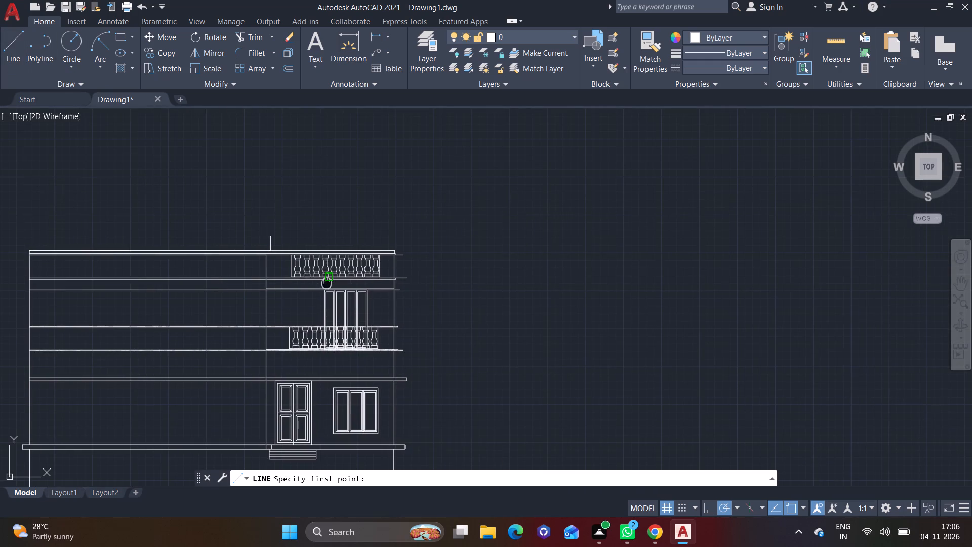
middle_click_drag(327, 283, 425, 263)
scroll(435, 289, "up", 2)
scroll(403, 246, "up", 2)
middle_click_drag(402, 261, 437, 298)
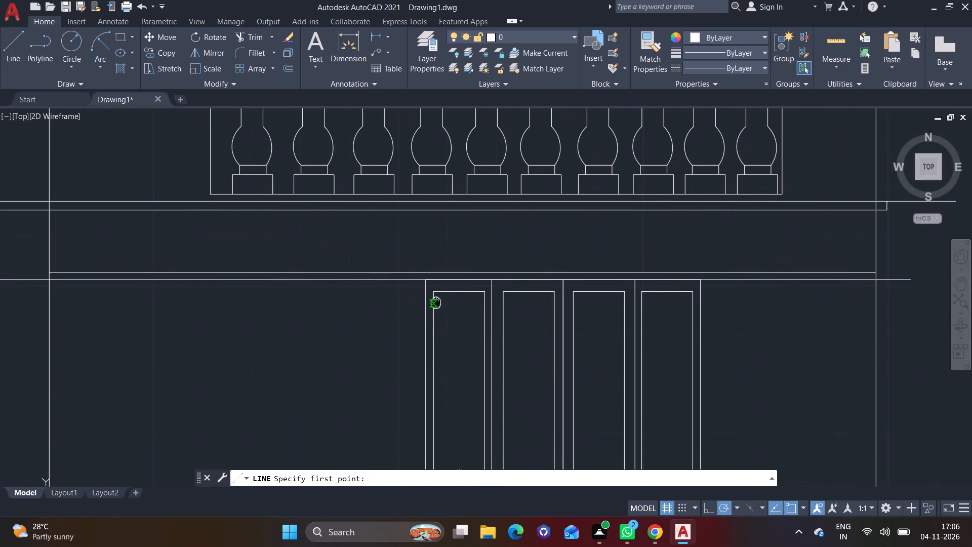
middle_click_drag(437, 298, 447, 291)
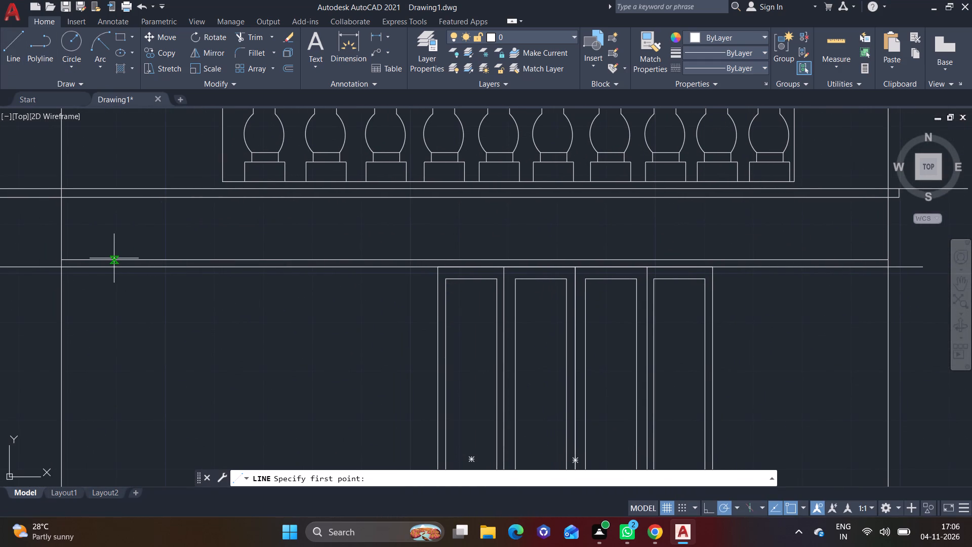
left_click(114, 258)
scroll(116, 253, "up", 1)
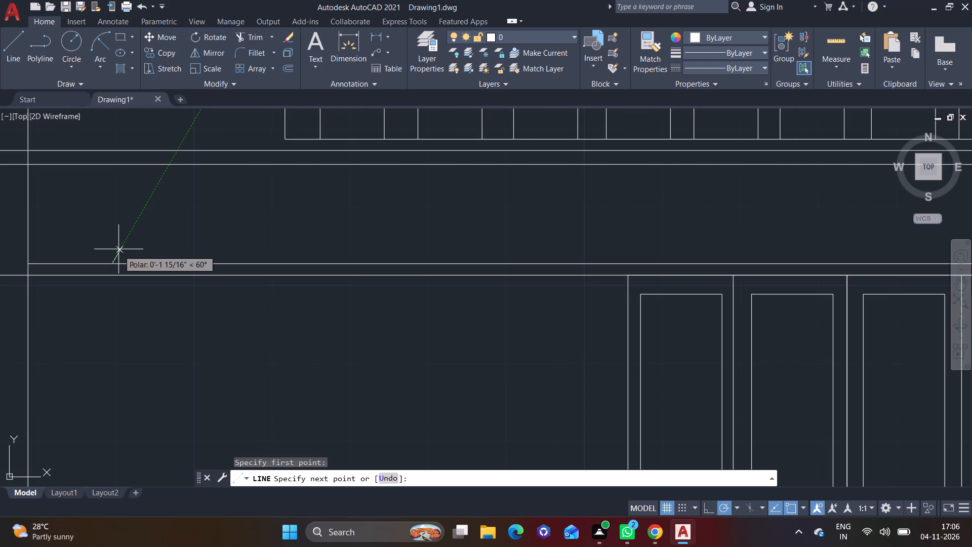
left_click(115, 238)
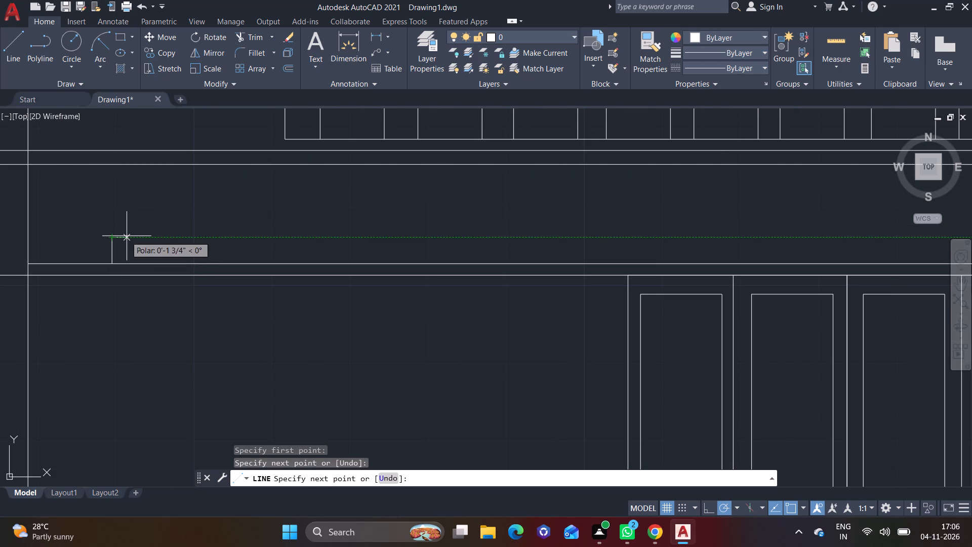
left_click(127, 236)
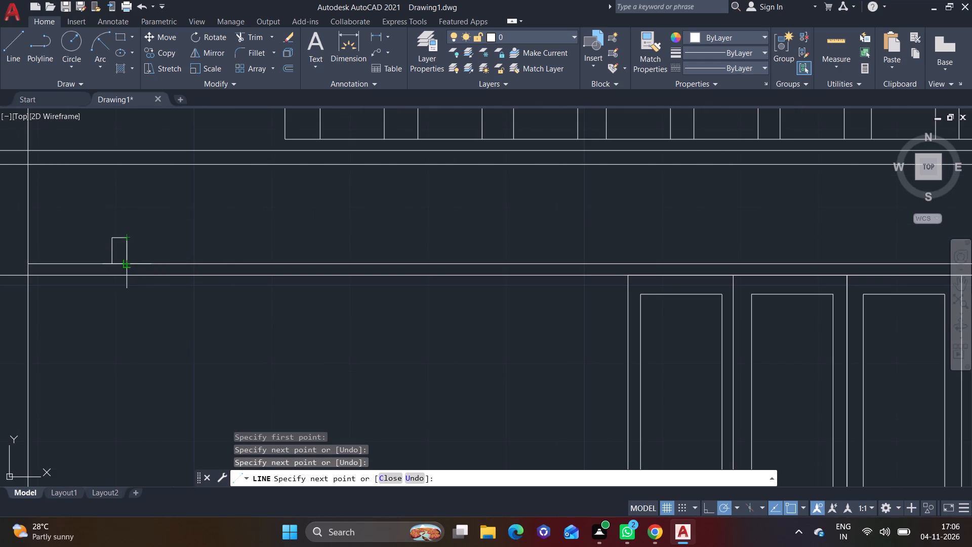
left_click(130, 260)
right_click(129, 261)
left_click(149, 269)
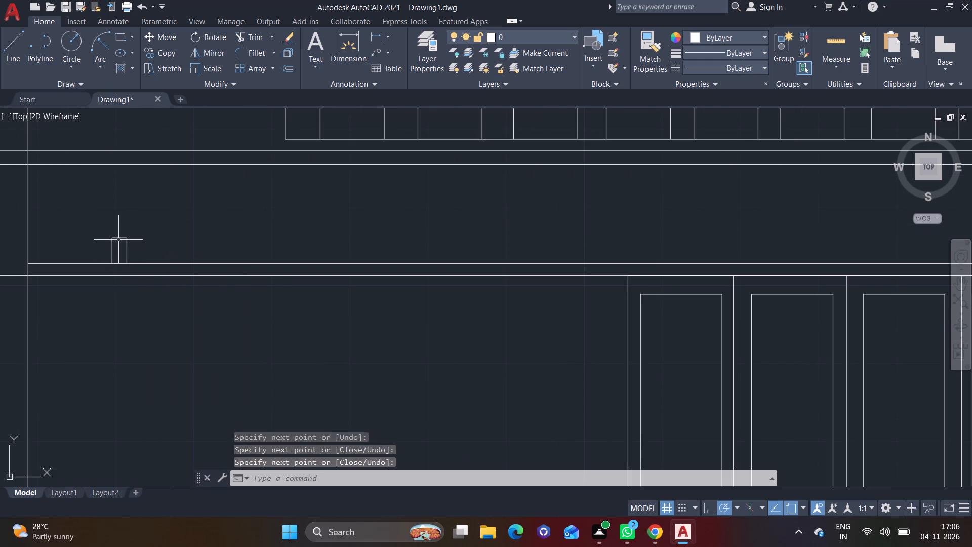
Copy the small block six times rightward along the line, the first about 2'-4" away and the last near the right wall line.
left_click(119, 238)
left_click(127, 247)
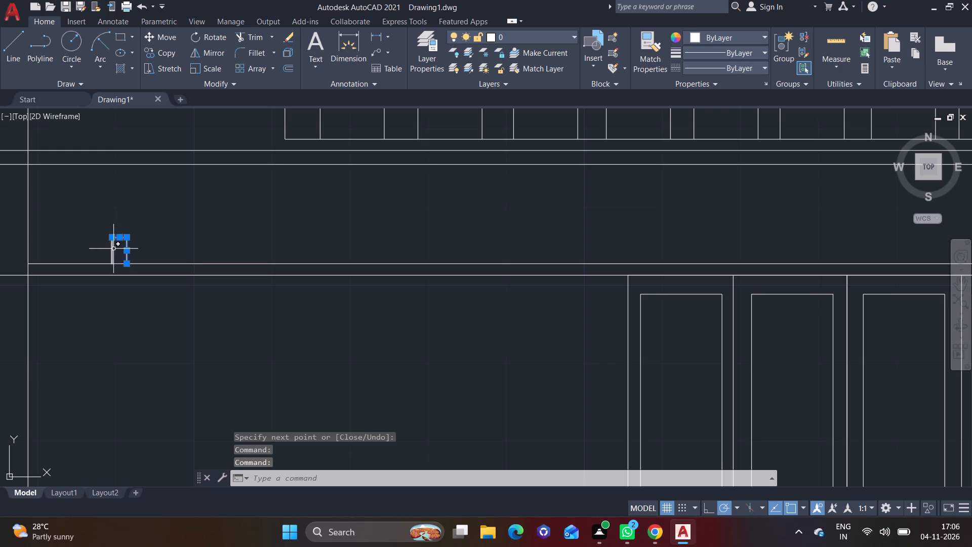
left_click(113, 249)
left_click(157, 56)
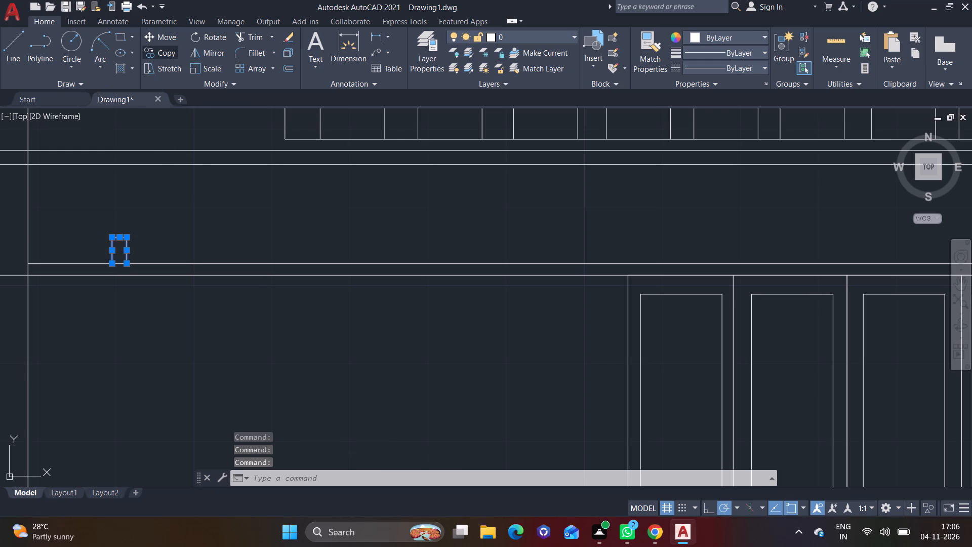
left_click(126, 235)
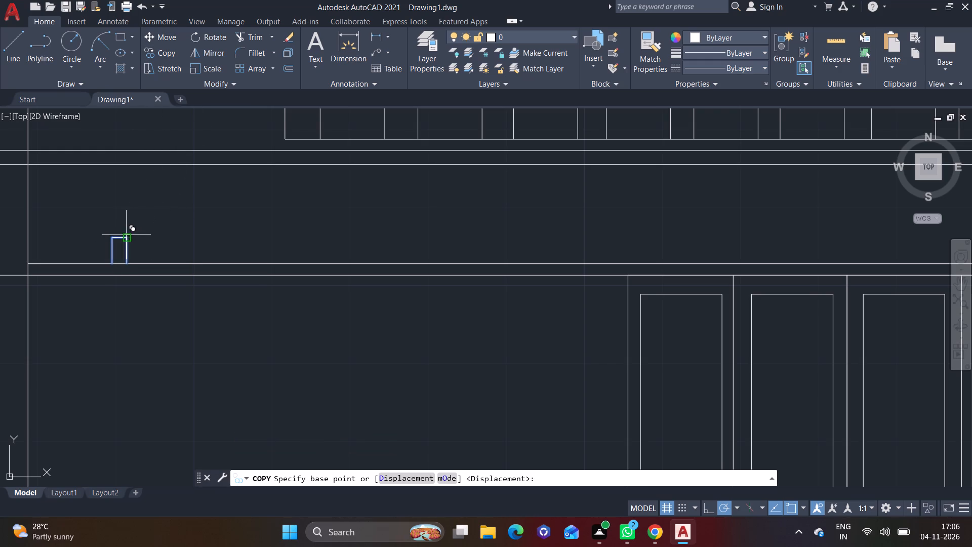
left_click(348, 239)
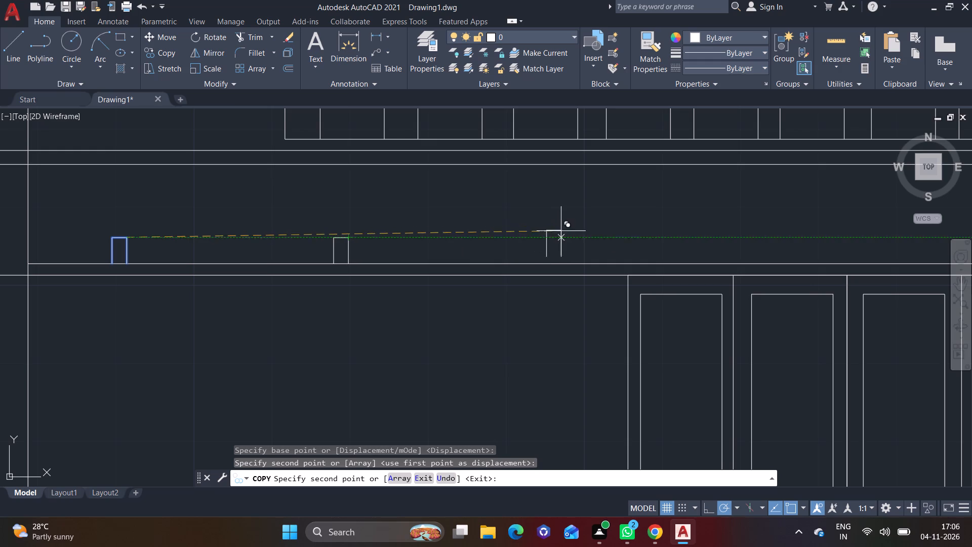
left_click(566, 235)
middle_click_drag(605, 240, 127, 205)
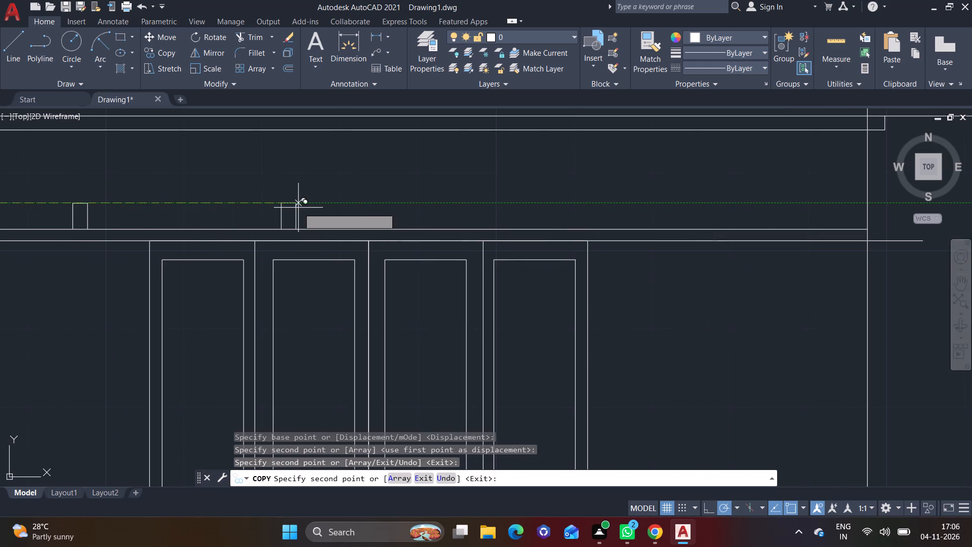
left_click(302, 206)
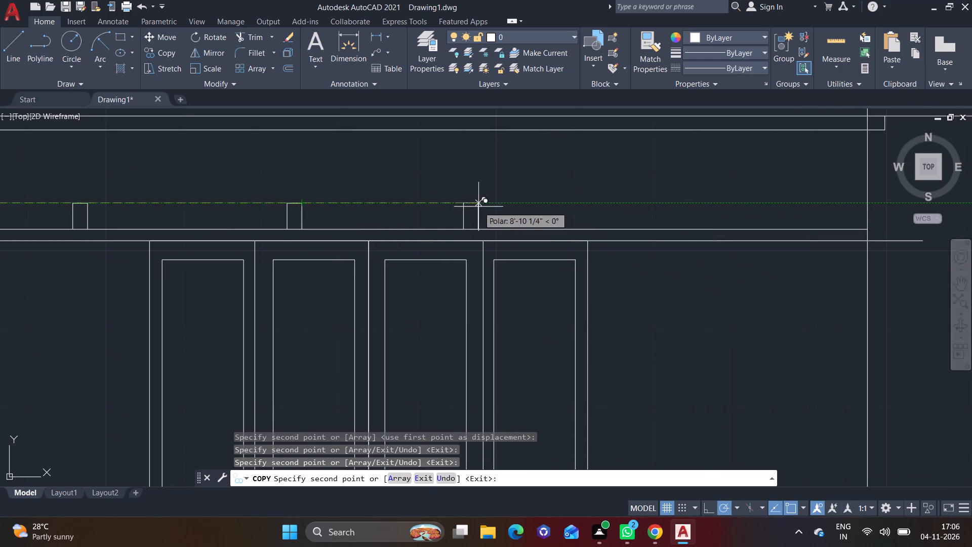
left_click(480, 206)
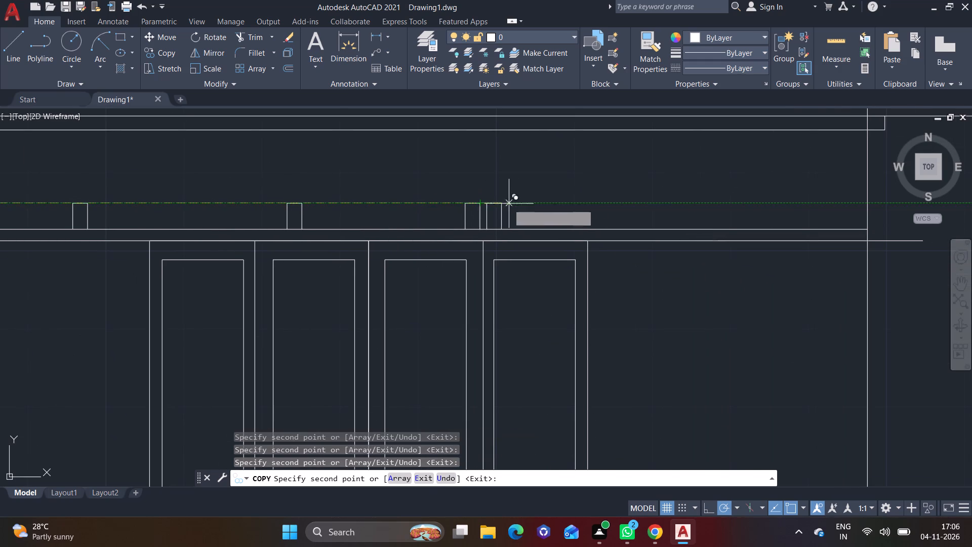
left_click(635, 199)
left_click(809, 203)
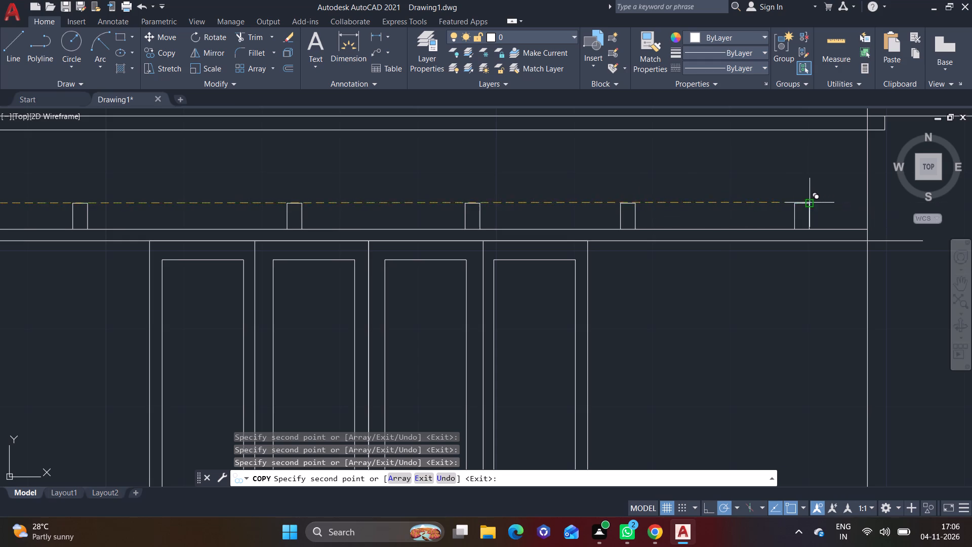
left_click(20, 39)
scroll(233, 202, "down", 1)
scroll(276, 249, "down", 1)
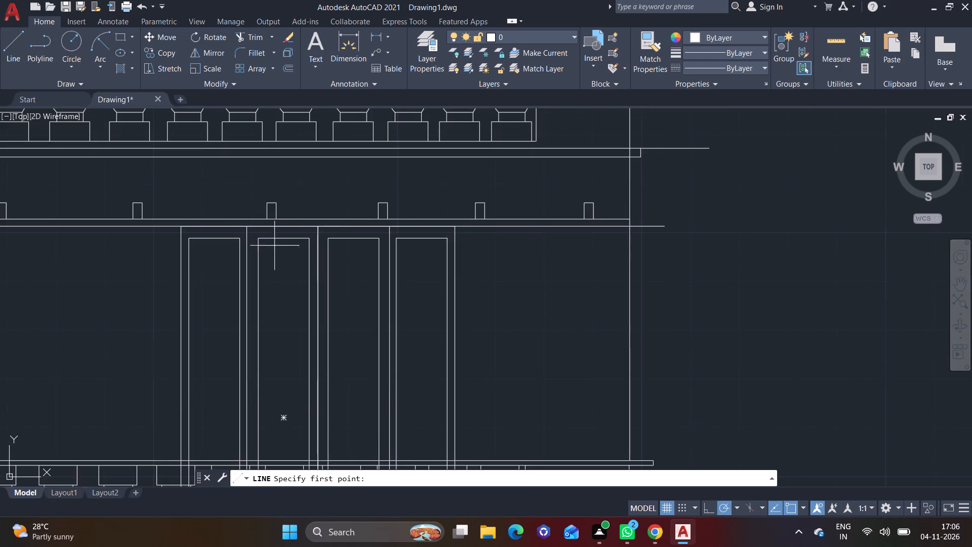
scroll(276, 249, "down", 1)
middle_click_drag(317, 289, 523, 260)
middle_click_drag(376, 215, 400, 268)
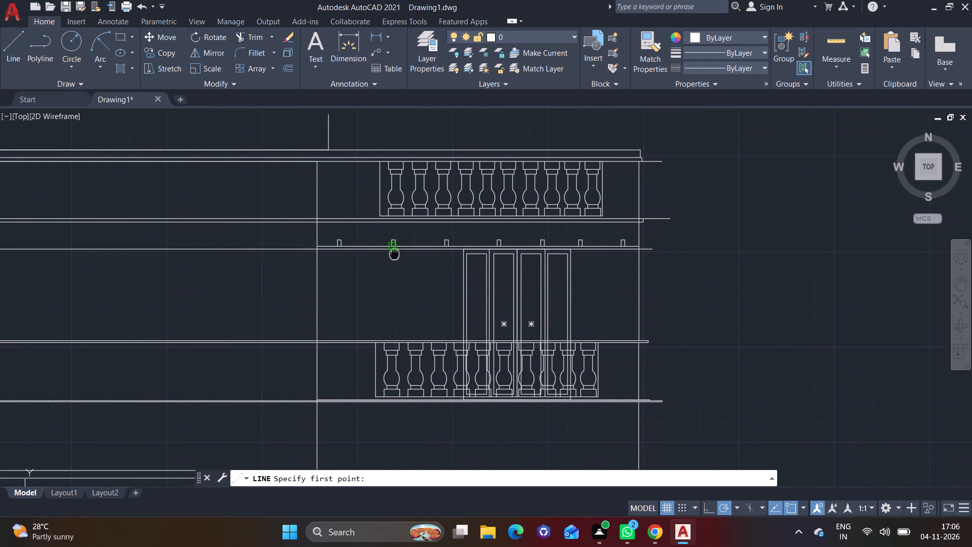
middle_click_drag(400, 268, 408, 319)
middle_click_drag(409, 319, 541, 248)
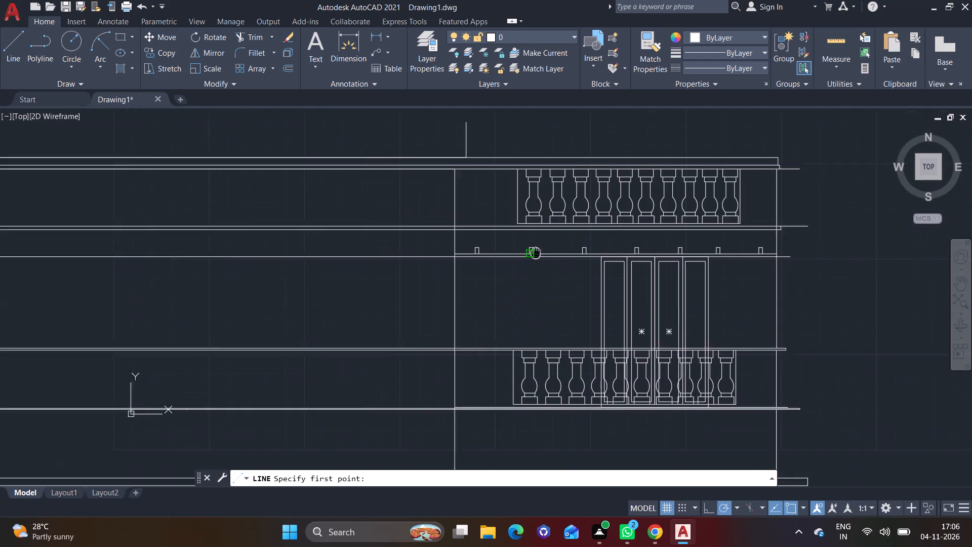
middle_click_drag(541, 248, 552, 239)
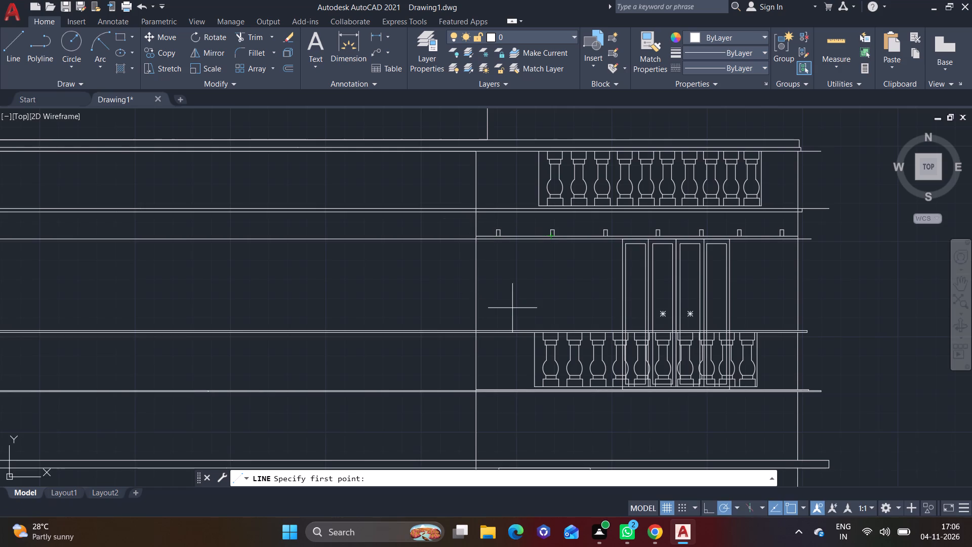
Trim away the horizontal line level with the four-leaf frame's top across the wide bay left of the frame.
scroll(515, 309, "down", 1)
middle_click_drag(520, 309, 582, 231)
left_click(274, 36)
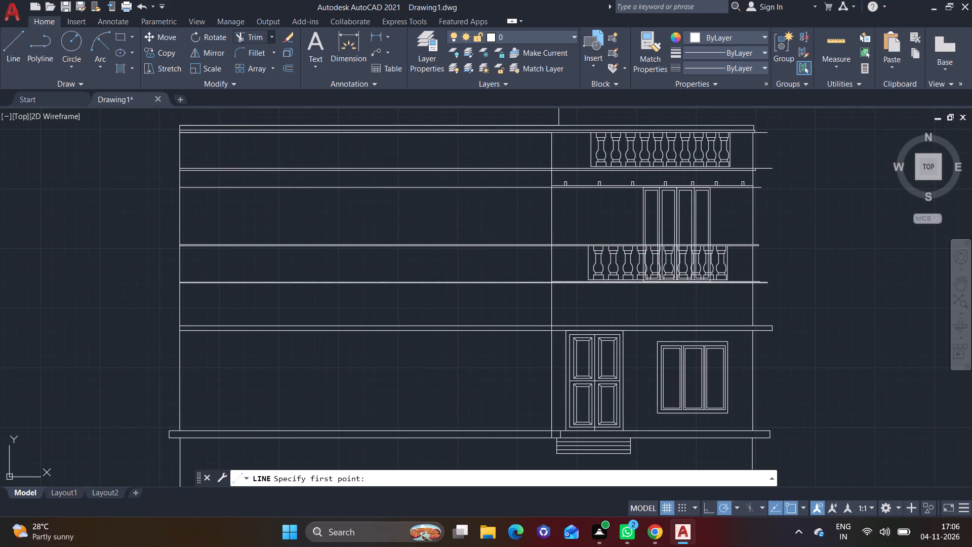
left_click(274, 54)
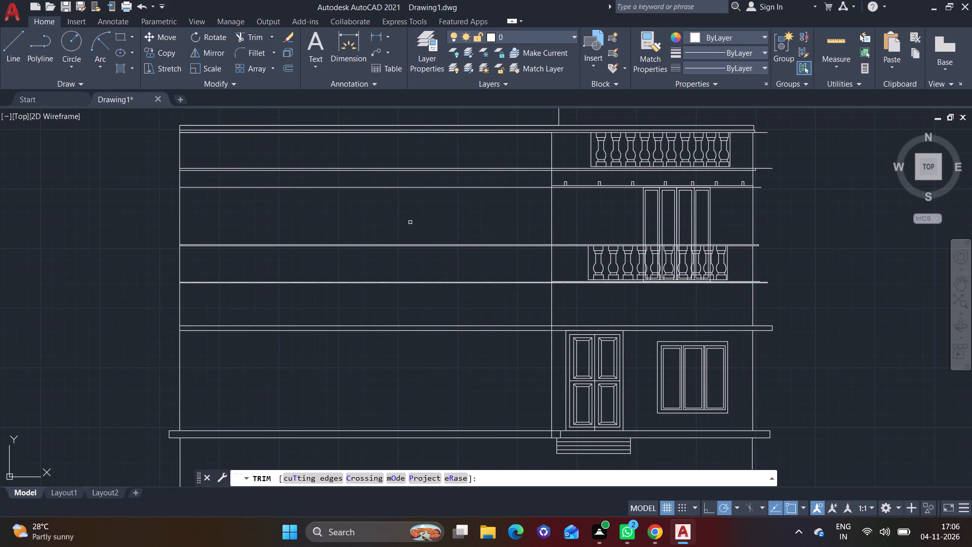
left_click(513, 178)
left_click(509, 201)
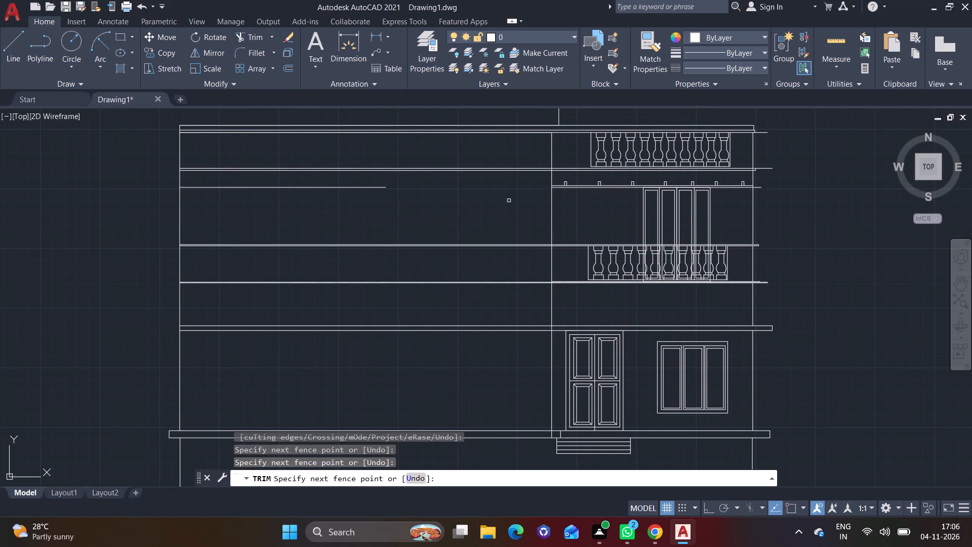
left_click(361, 183)
left_click(357, 196)
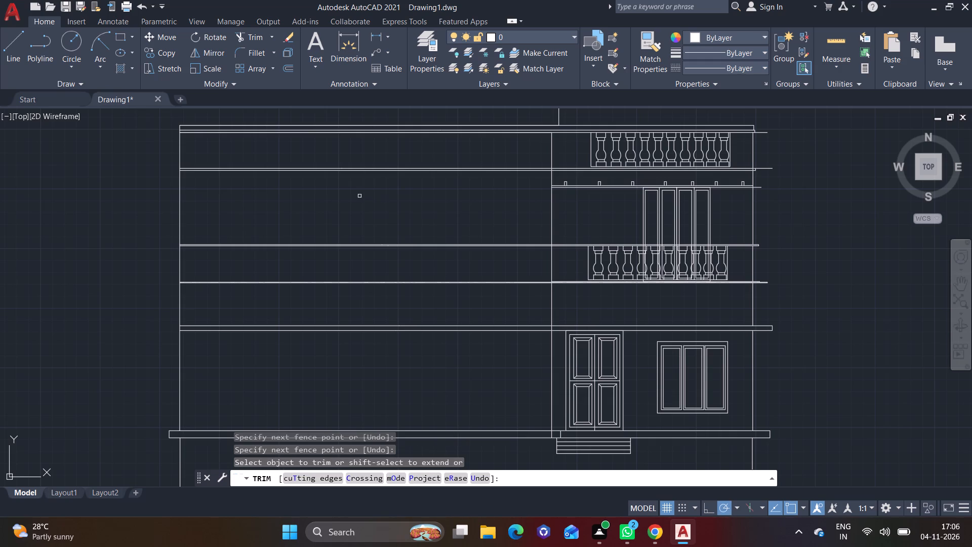
Trim away the double horizontal line level with the lower railing's top across the same wide left bay.
left_click(445, 238)
left_click(441, 256)
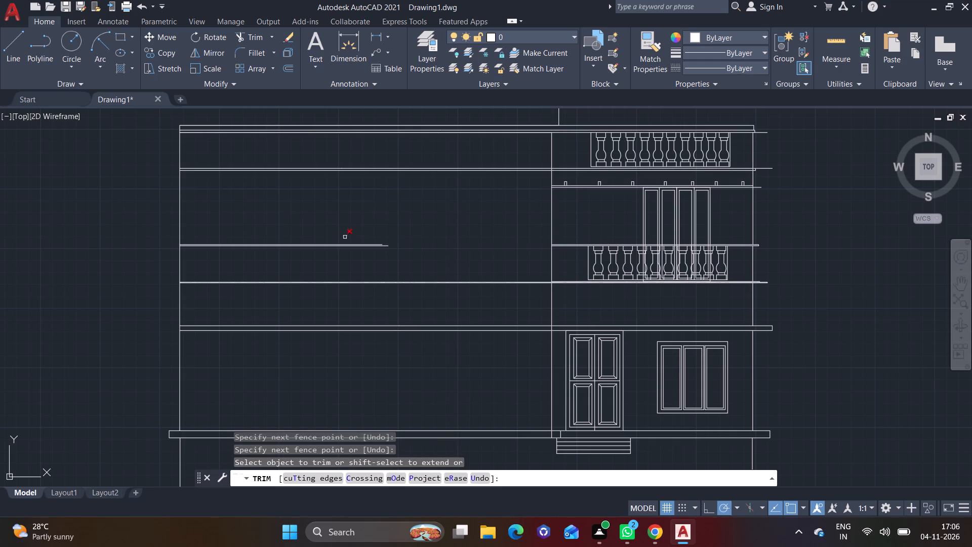
left_click(332, 227)
left_click(328, 254)
middle_click_drag(290, 250, 288, 248)
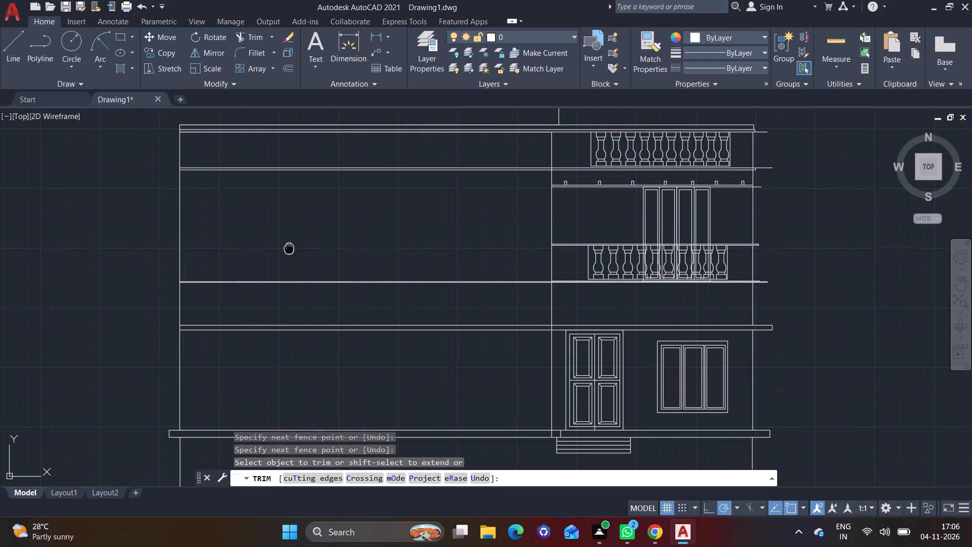
Trim away both lines of the slab band above the door across the wide left bay.
middle_click_drag(288, 248, 300, 213)
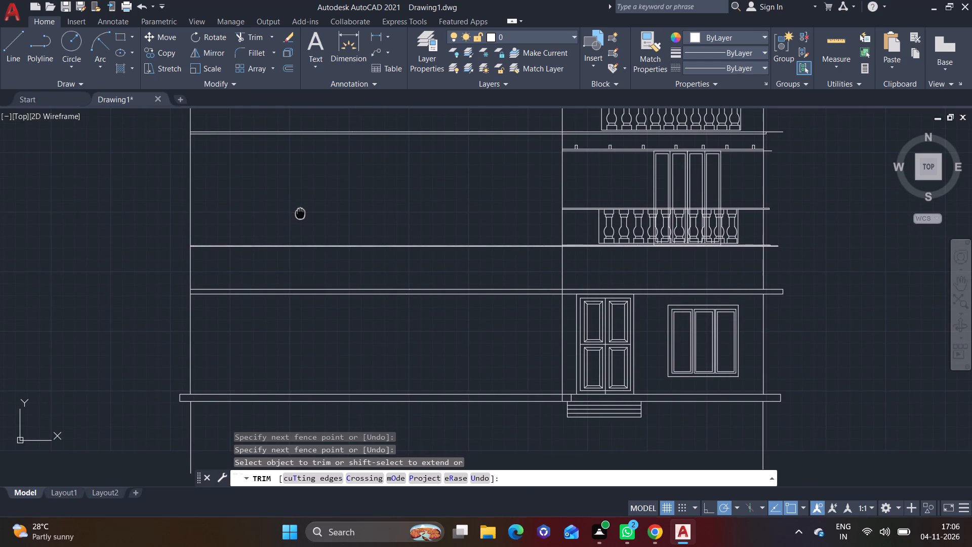
middle_click_drag(300, 213, 264, 216)
left_click(311, 274)
left_click(311, 301)
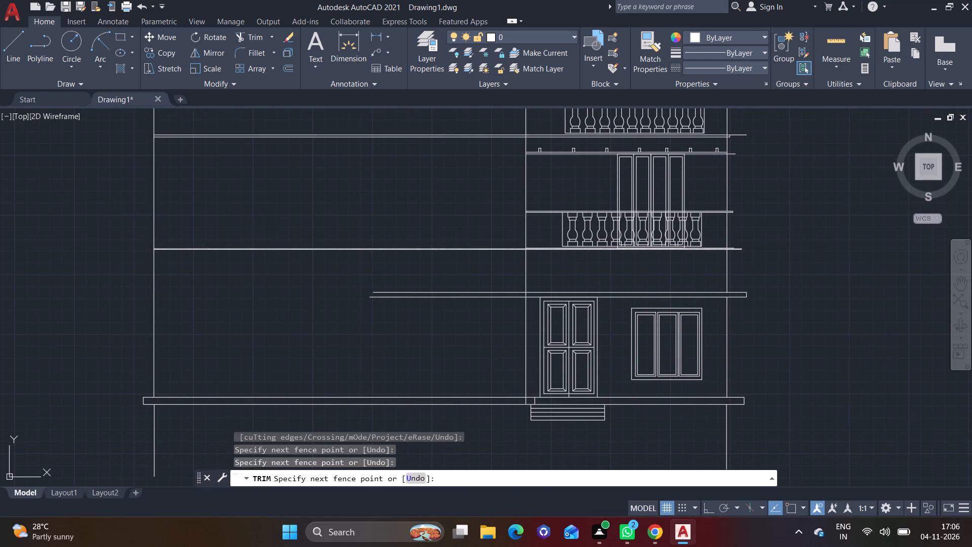
left_click(442, 279)
left_click(439, 301)
Draw a 2'1" line leftward from the wall left of the door, low above the plinth, and a vertical line up from its end.
middle_click_drag(340, 292, 345, 316)
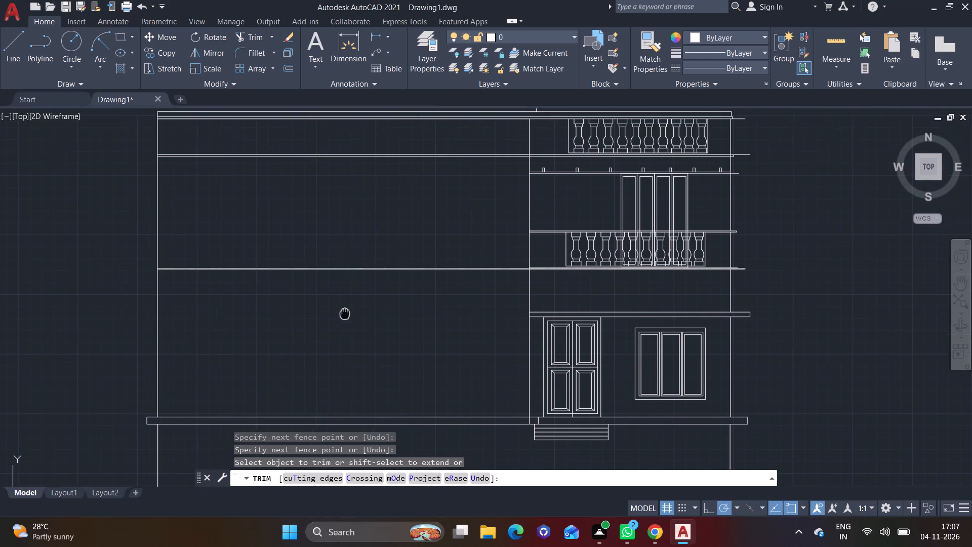
middle_click_drag(345, 316, 353, 334)
middle_click_drag(381, 306, 382, 258)
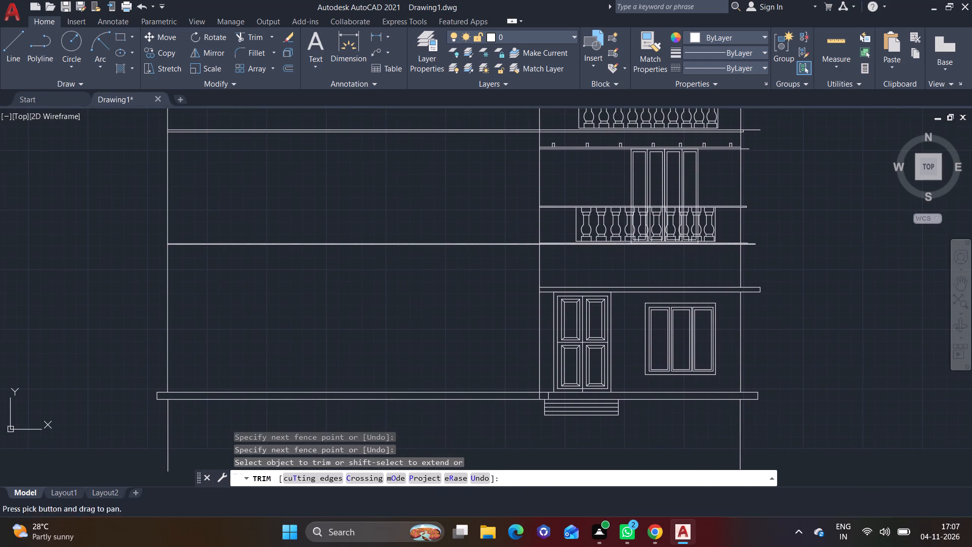
scroll(336, 272, "down", 2)
scroll(353, 276, "up", 2)
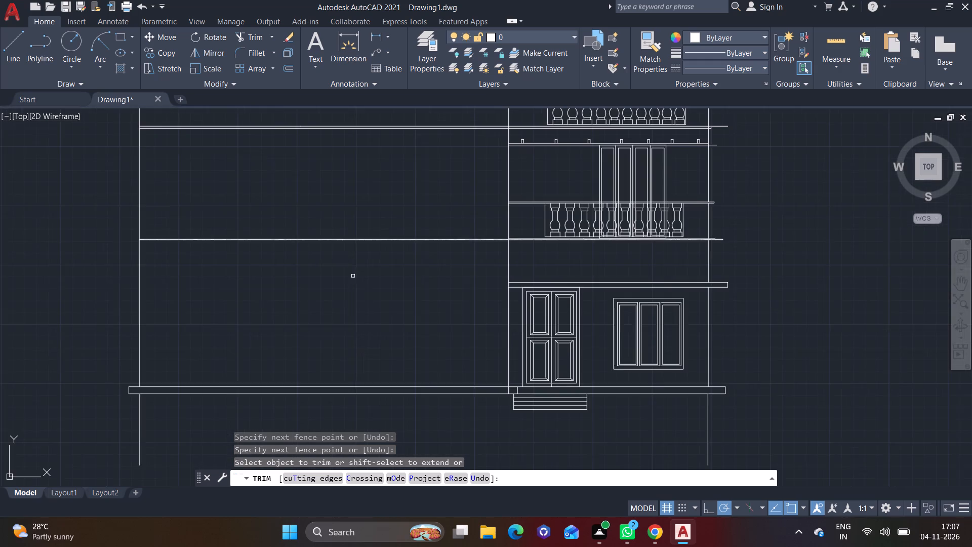
middle_click_drag(359, 287, 406, 278)
left_click(12, 58)
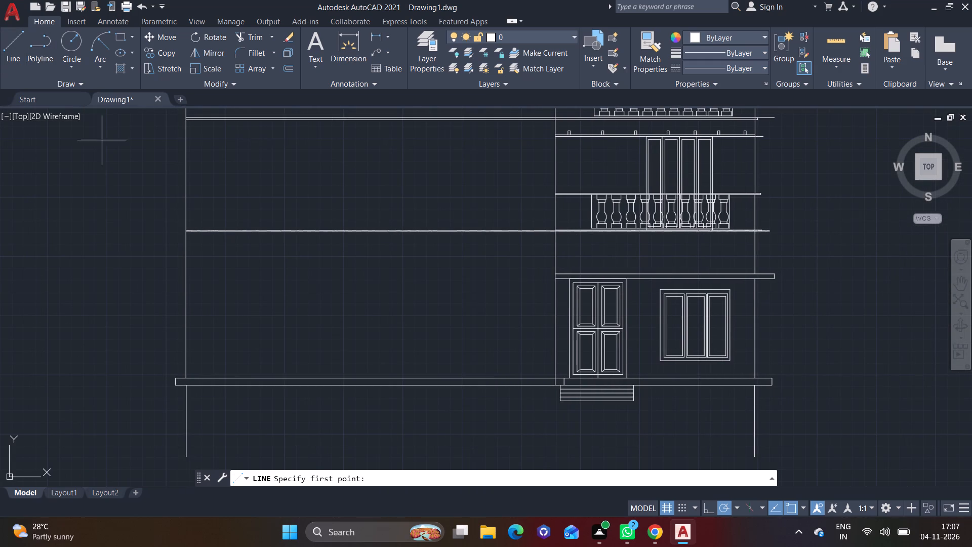
scroll(333, 285, "up", 1)
middle_click_drag(354, 299, 325, 264)
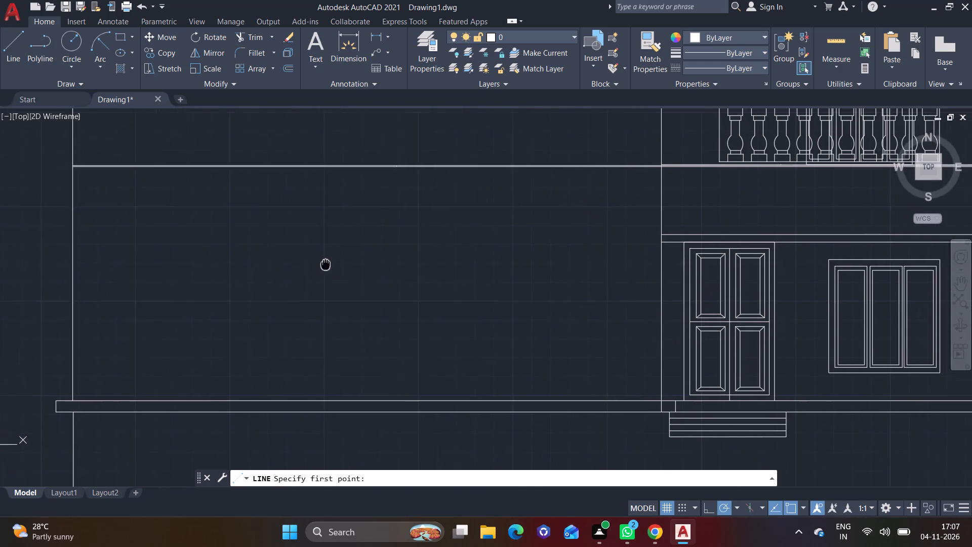
middle_click_drag(325, 264, 331, 284)
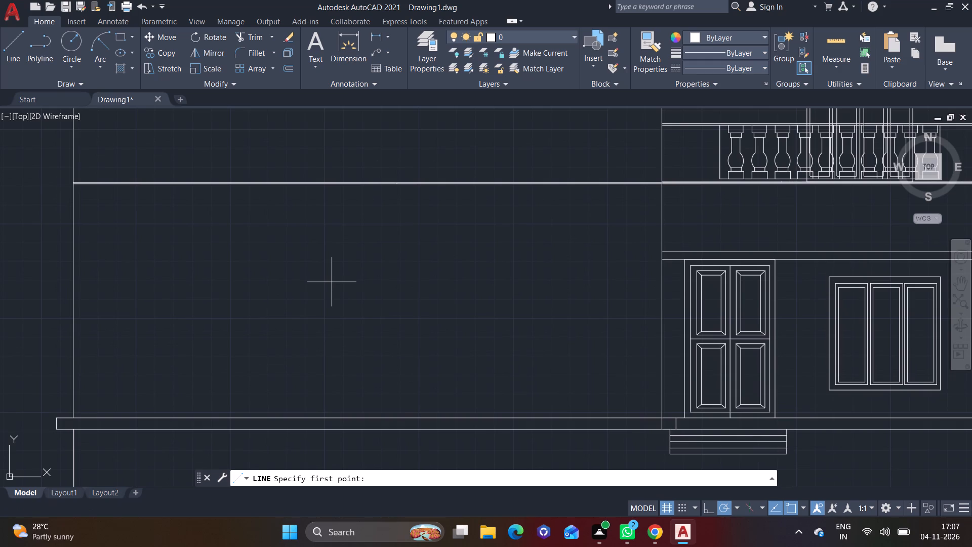
middle_click_drag(332, 282, 327, 279)
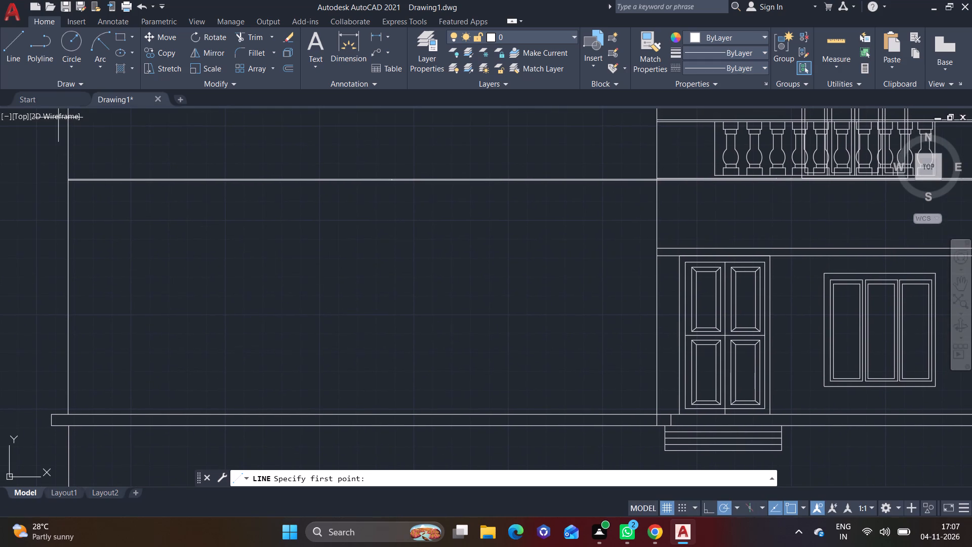
left_click(11, 55)
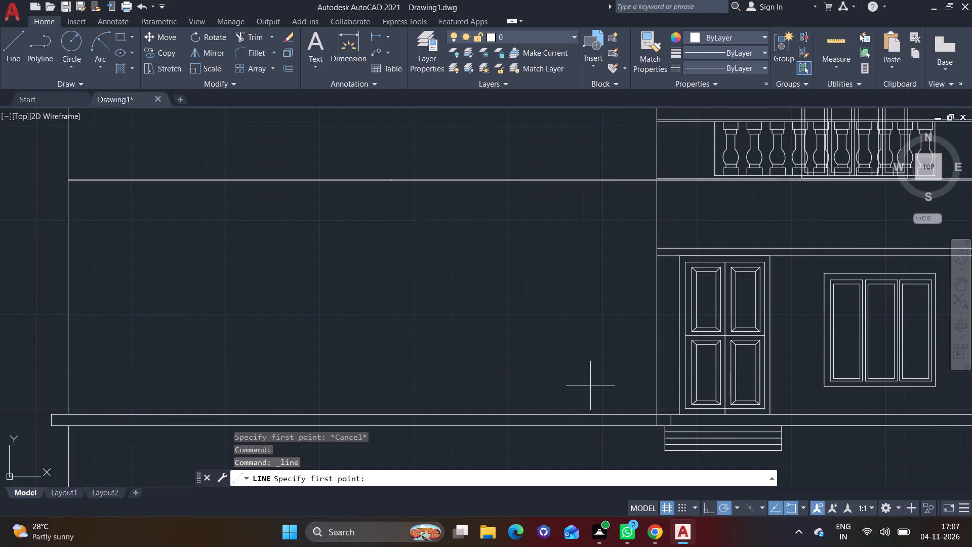
left_click(657, 389)
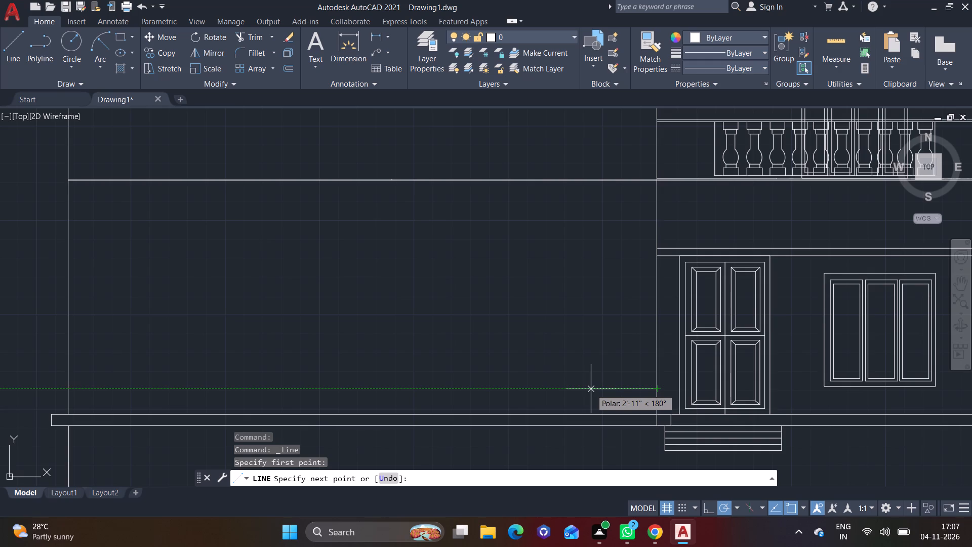
key("2")
type("'1\"")
key("Return")
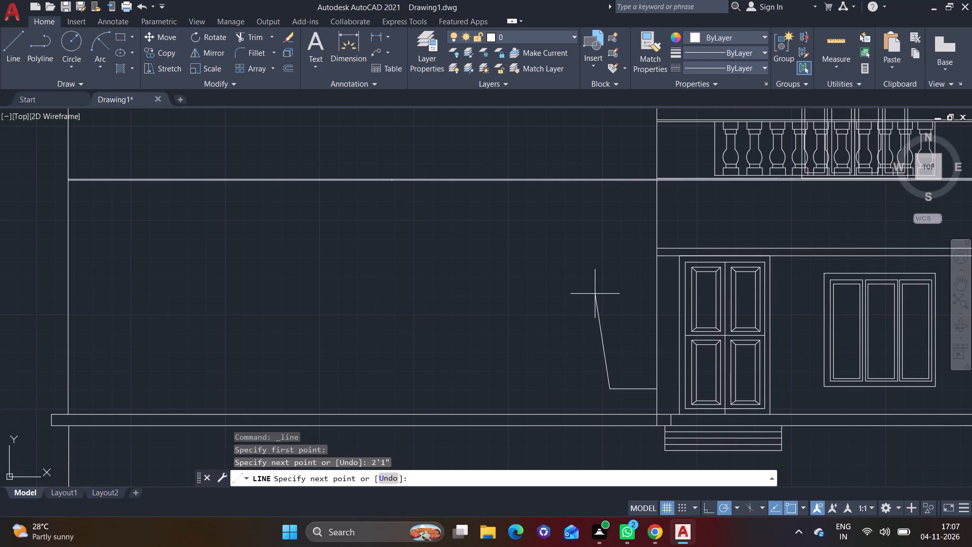
left_click(610, 283)
right_click(610, 283)
left_click(625, 288)
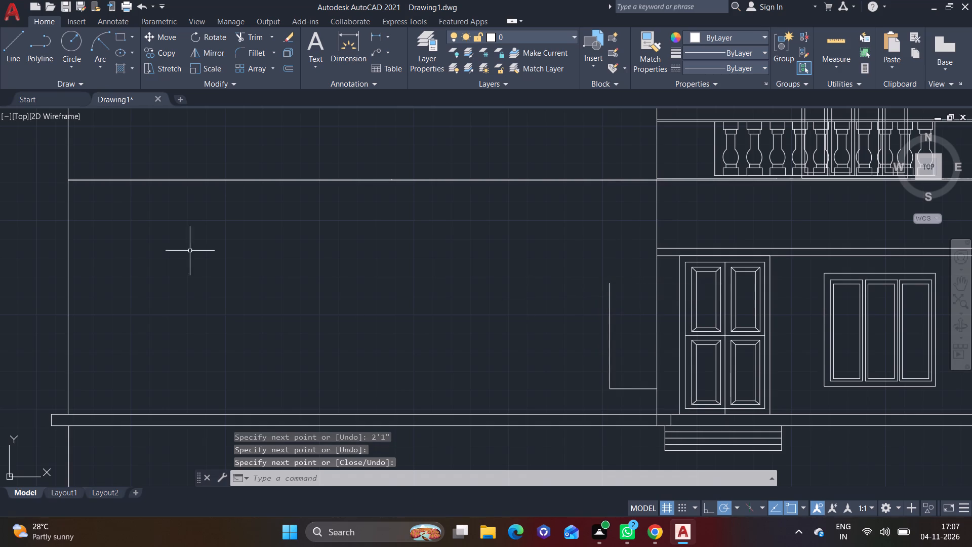
Complete a rectangular frame 5'4" wide and 5'10" high in the wide bay, extending left from the new vertical line.
left_click(15, 49)
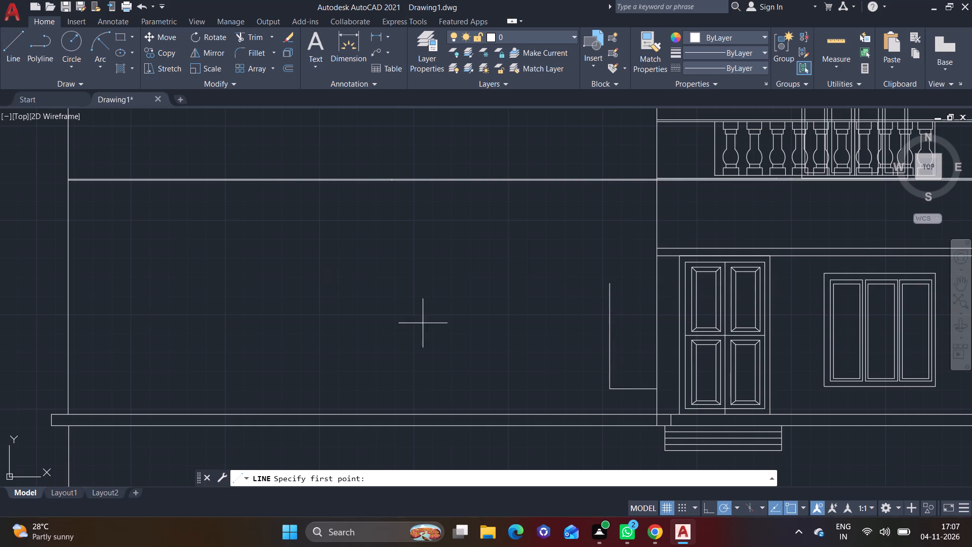
middle_click_drag(525, 348, 595, 299)
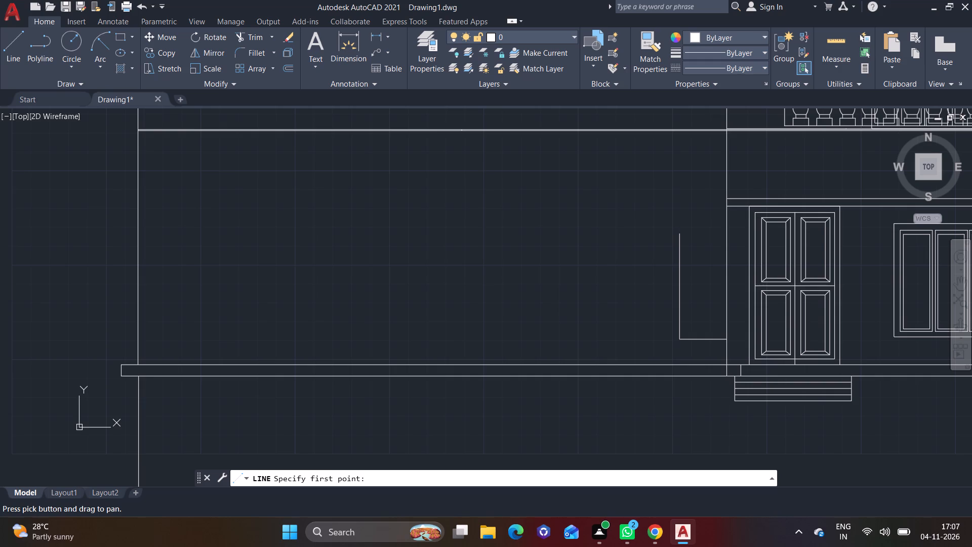
left_click(680, 339)
type("5'4\"")
key("Return")
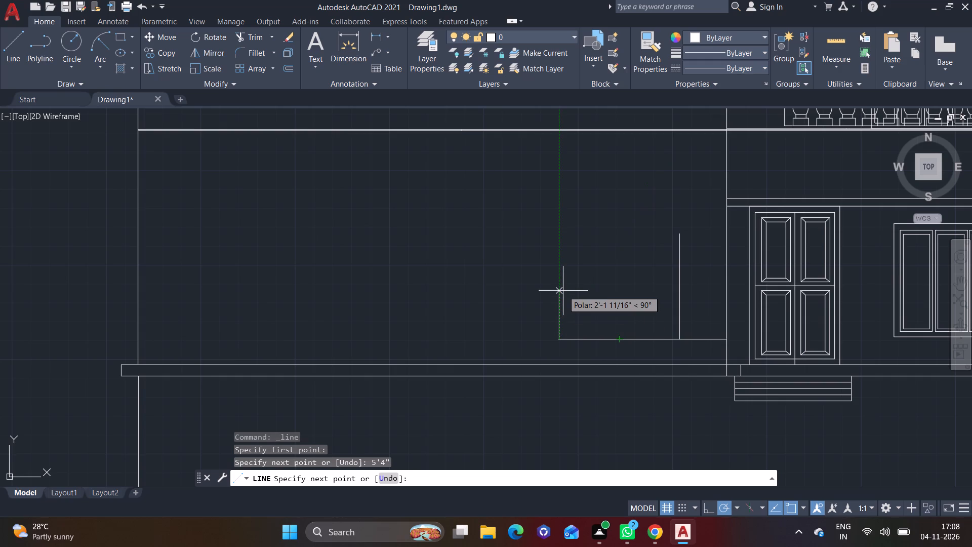
key("5")
type("'10\"")
key("Return")
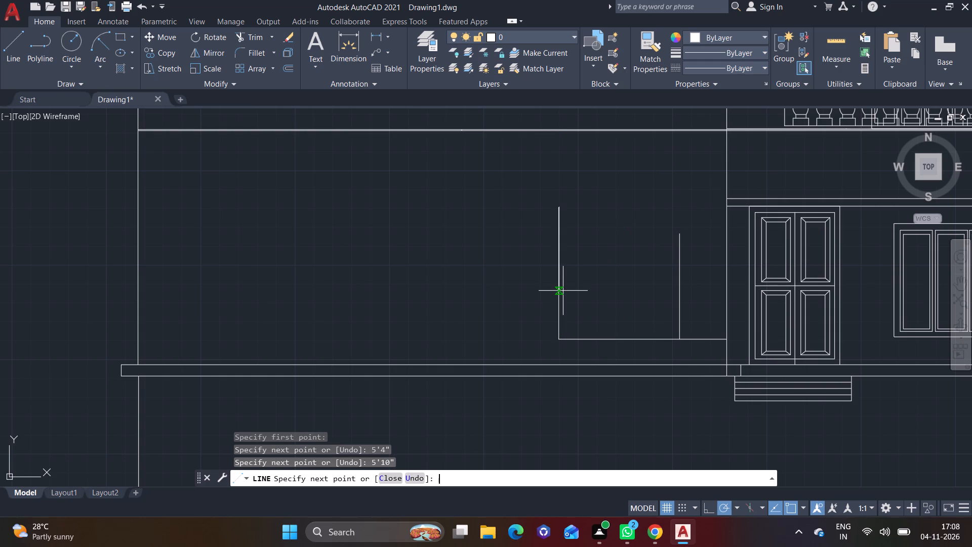
left_click(680, 205)
left_click(679, 231)
right_click(679, 231)
left_click(700, 241)
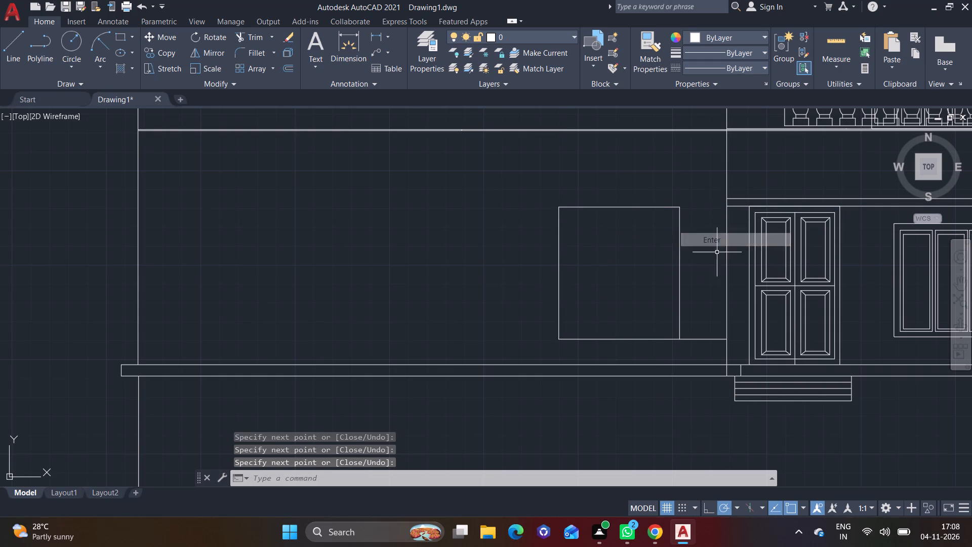
Trim away the short horizontal guide line between the new frame's lower corner and the wall.
left_click(272, 40)
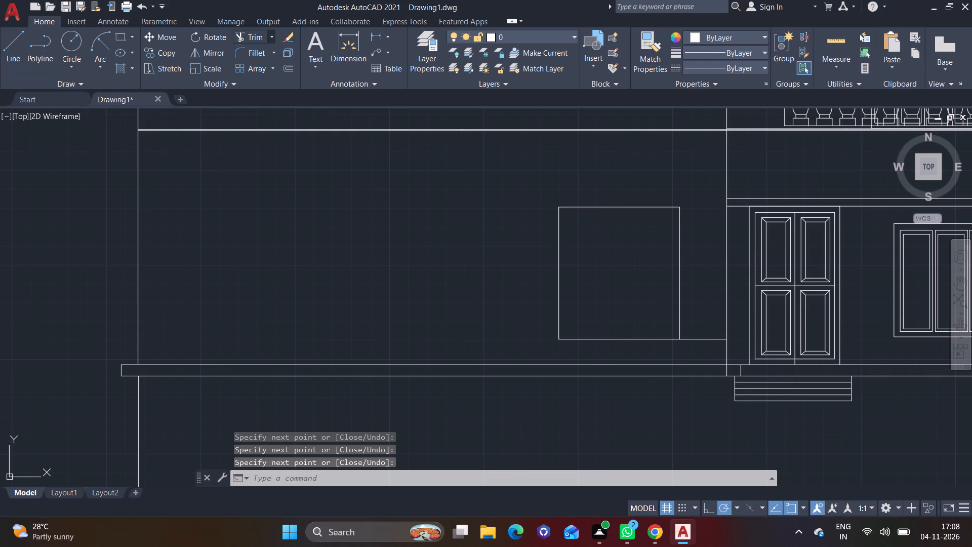
left_click(268, 53)
left_click(690, 345)
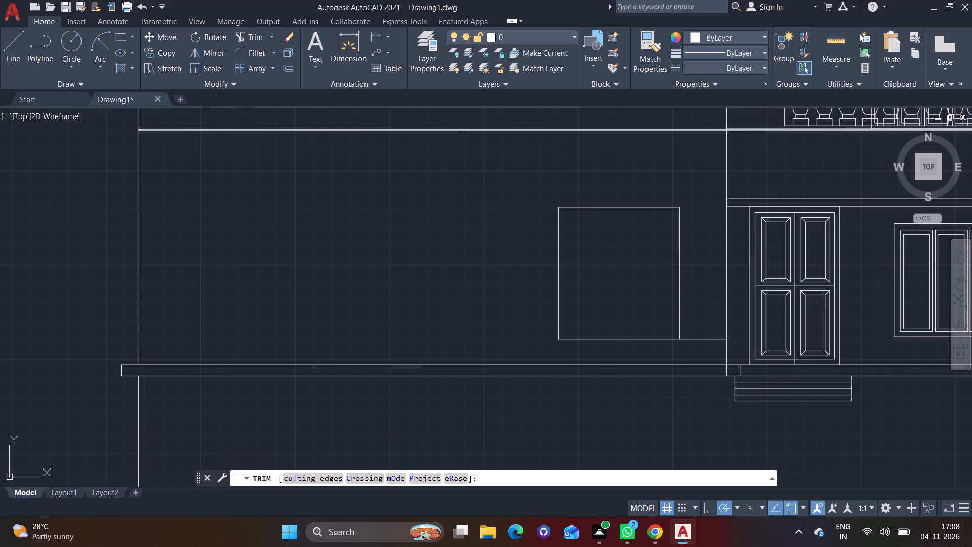
left_click(692, 334)
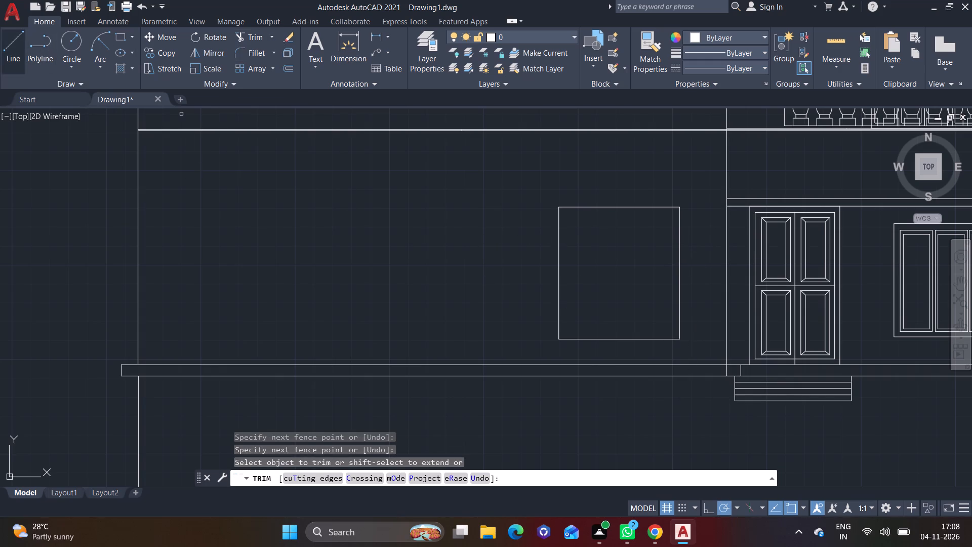
Draw a horizontal line across the full width of the new frame, a little below its top edge.
left_click(11, 42)
middle_click_drag(485, 264, 379, 271)
middle_click_drag(451, 239, 277, 241)
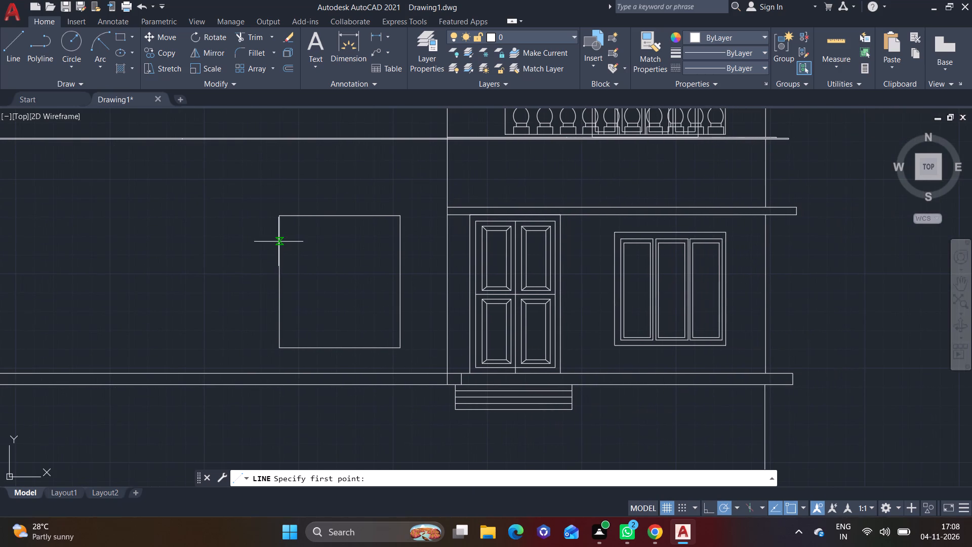
left_click(279, 229)
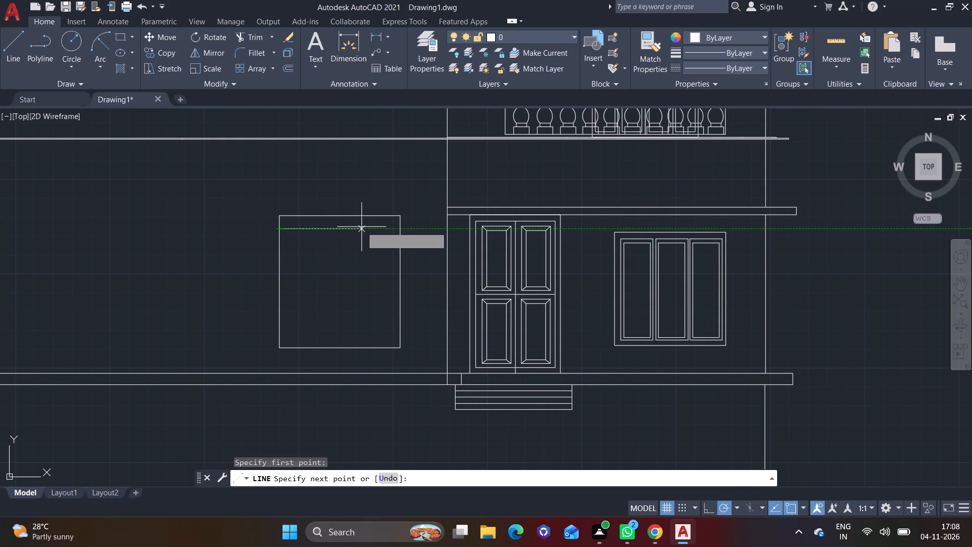
left_click(401, 226)
right_click(401, 226)
left_click(419, 229)
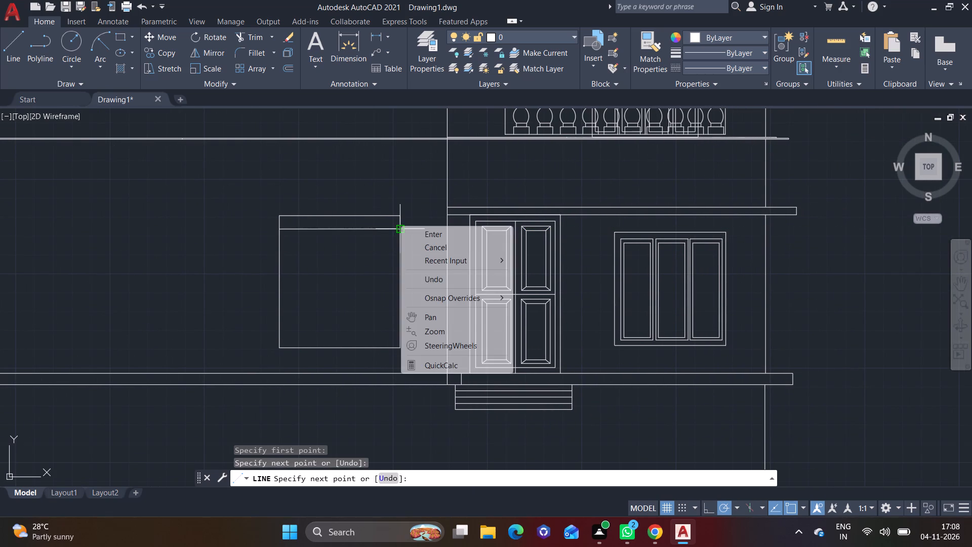
Draw a second full-width horizontal line across the frame, closely below the first one near the top.
left_click(11, 54)
scroll(266, 231, "up", 1)
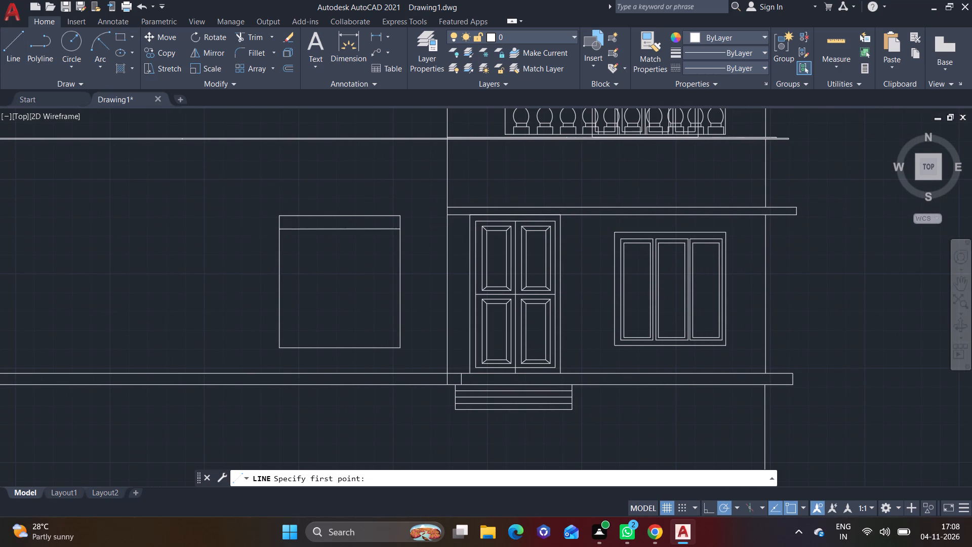
scroll(304, 257, "up", 1)
middle_click_drag(301, 257, 204, 241)
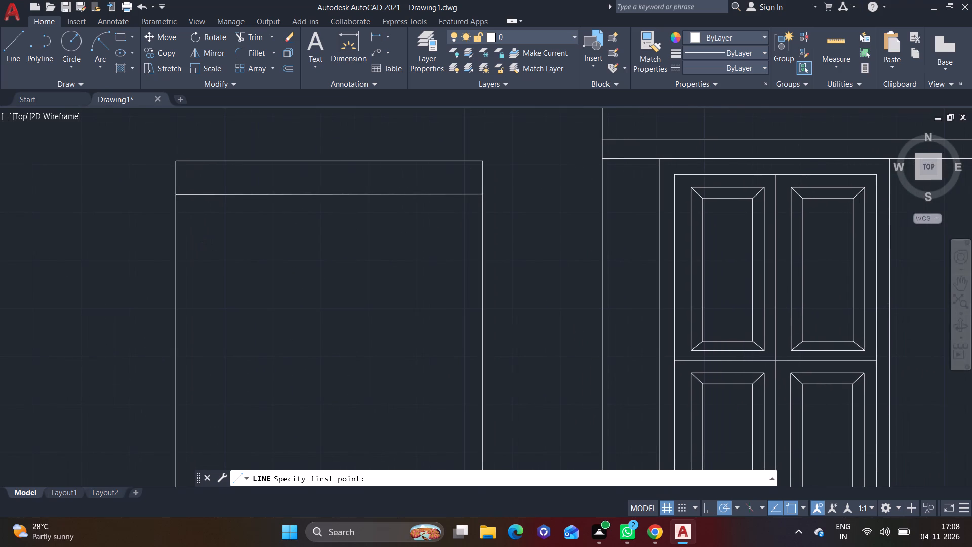
left_click(176, 204)
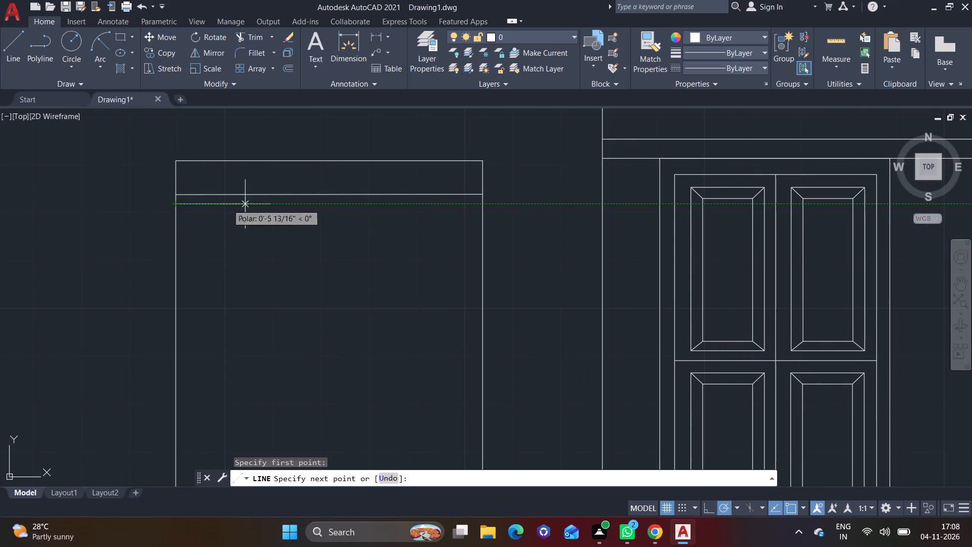
left_click(481, 205)
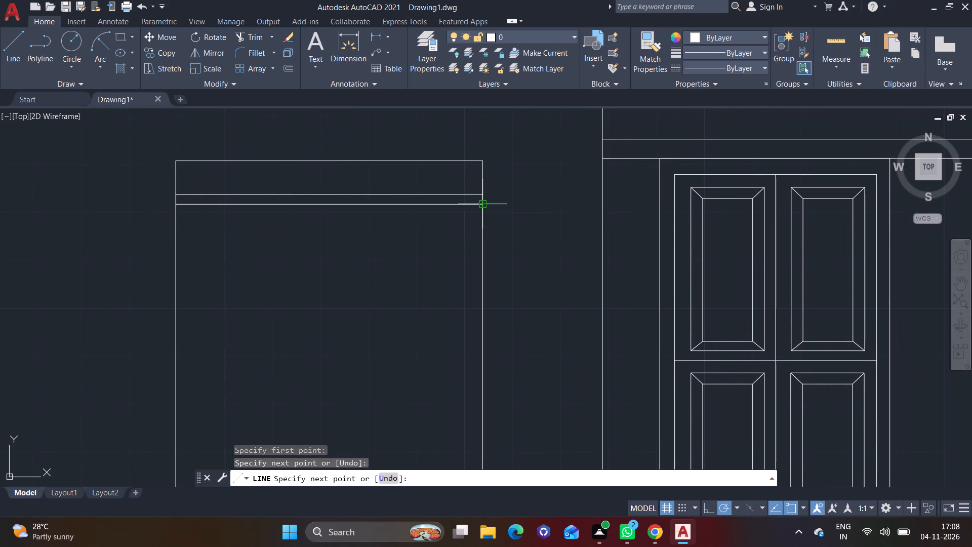
right_click(481, 205)
left_click(514, 208)
Draw a horizontal line across the full width of the frame, slightly above its bottom edge.
left_click(7, 52)
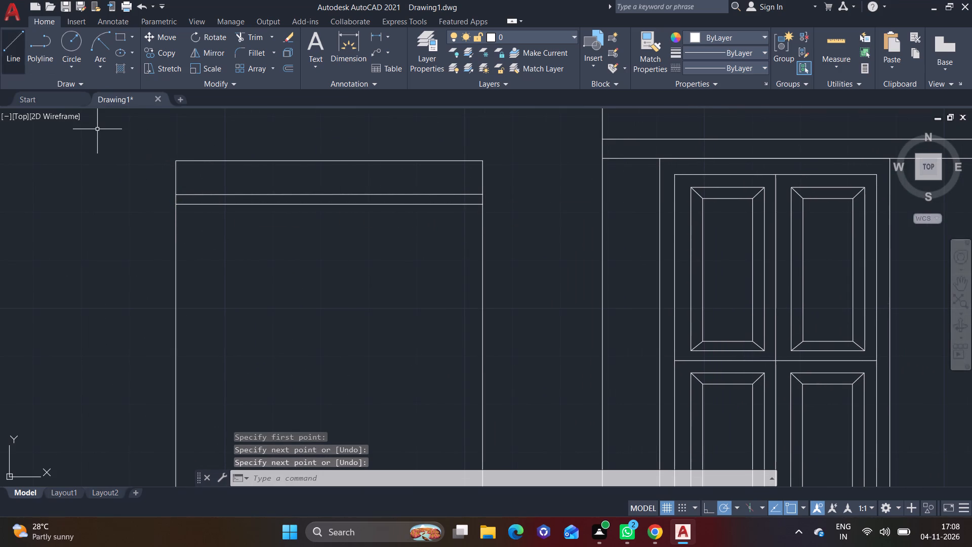
scroll(279, 290, "down", 1)
middle_click_drag(335, 327, 360, 224)
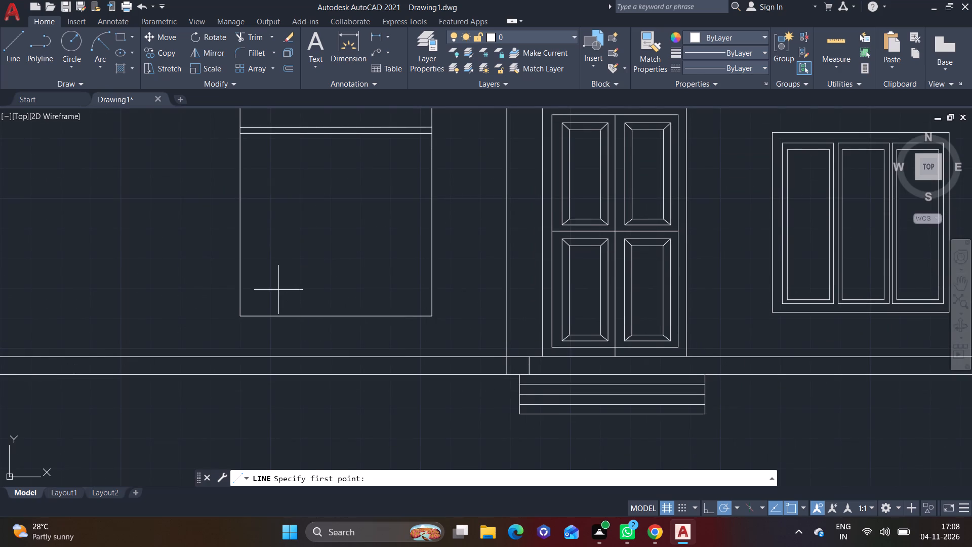
scroll(278, 290, "up", 1)
middle_click_drag(278, 290, 210, 311)
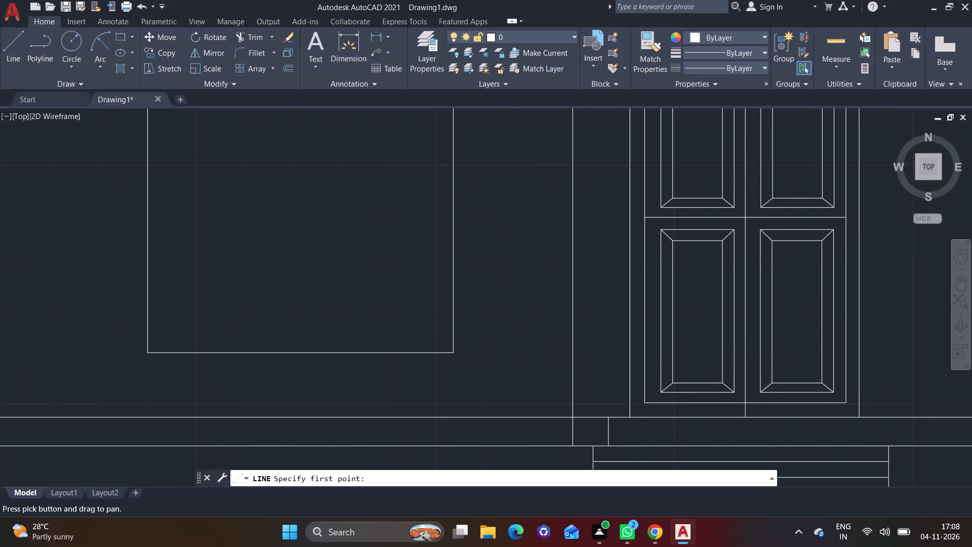
left_click(146, 340)
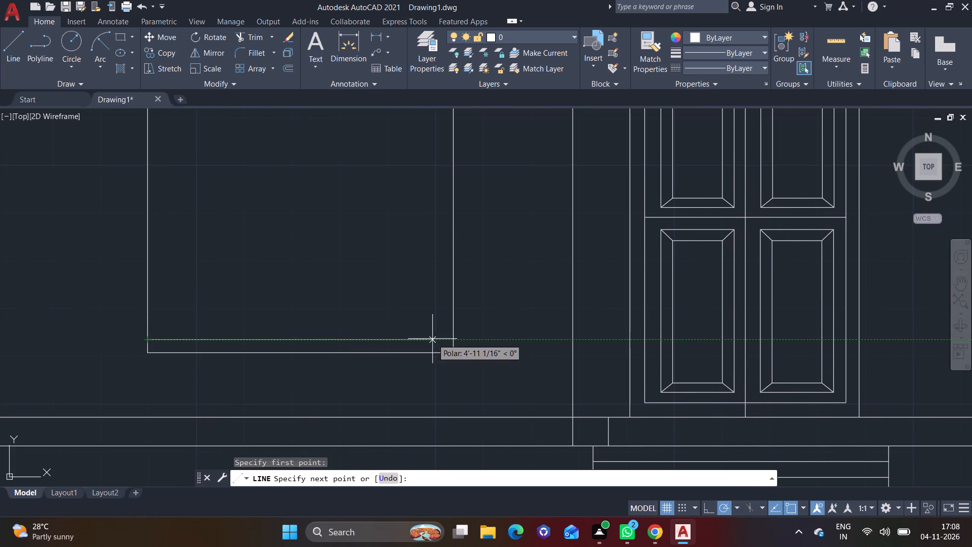
left_click(456, 339)
right_click(456, 339)
left_click(479, 341)
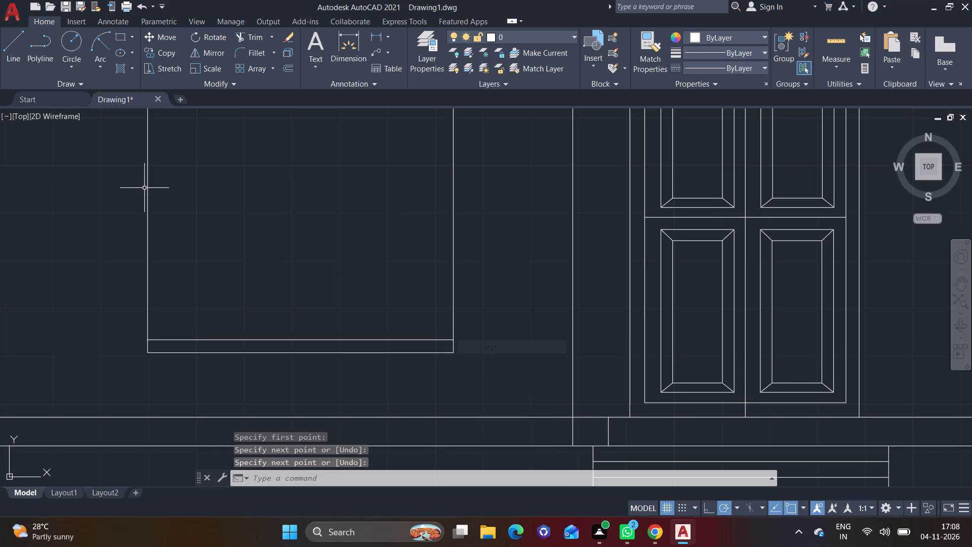
Trim away both vertical side lines of the left-bay frame between its upper band and bottom strip.
left_click(7, 54)
middle_click_drag(188, 279, 232, 273)
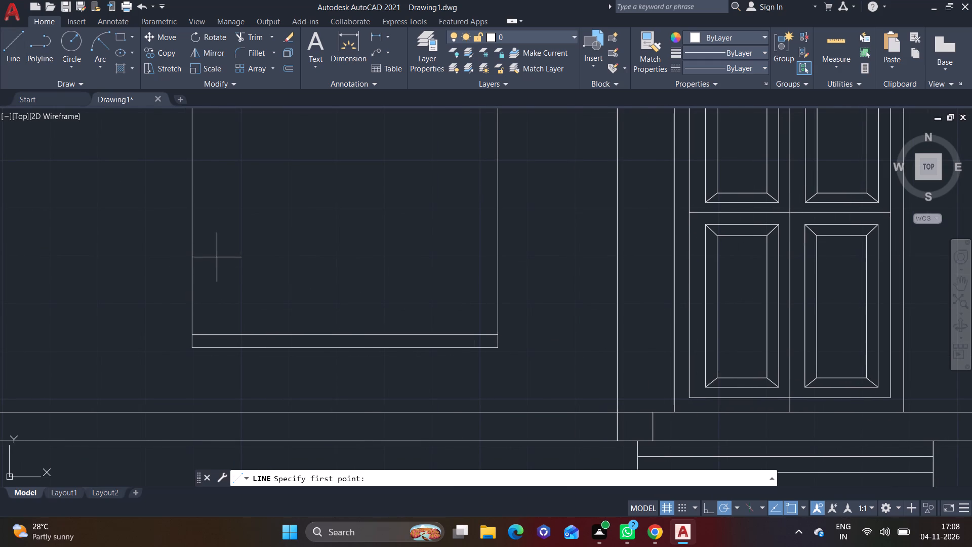
scroll(218, 258, "down", 1)
middle_click_drag(238, 248, 234, 293)
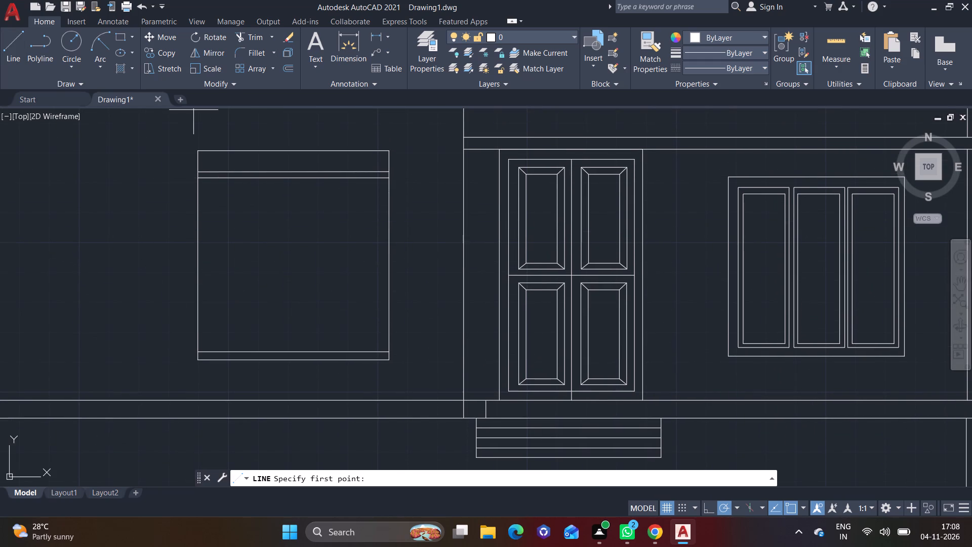
left_click(274, 33)
left_click(270, 51)
left_click_drag(188, 215, 194, 215)
left_click(223, 215)
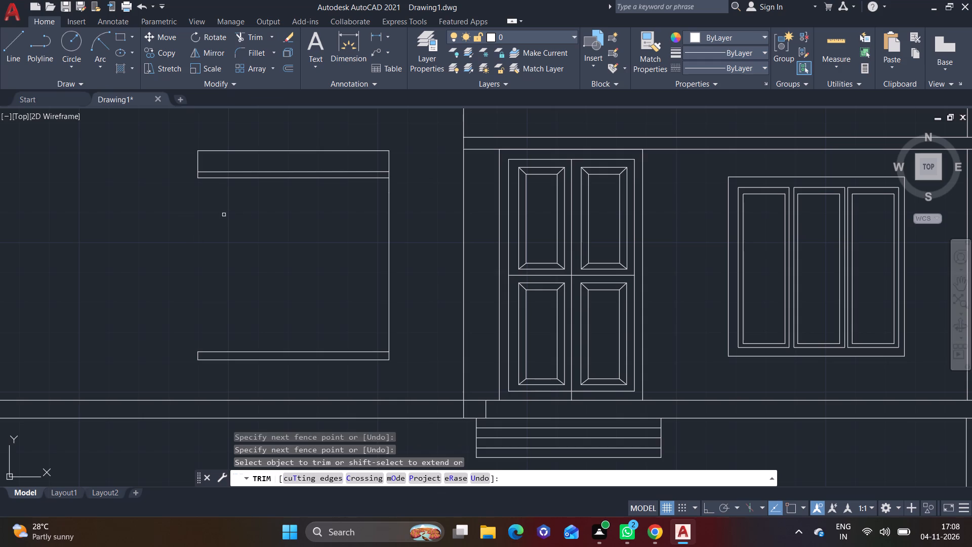
left_click(366, 224)
left_click(419, 223)
Draw two vertical side lines from the upper band down to the bottom strip, each inset slightly from the band's ends.
left_click(13, 56)
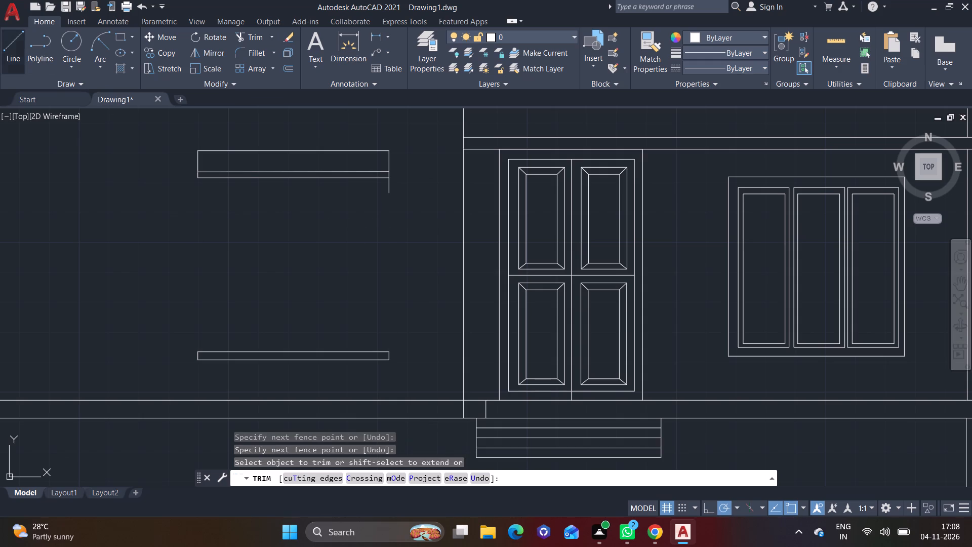
left_click(210, 177)
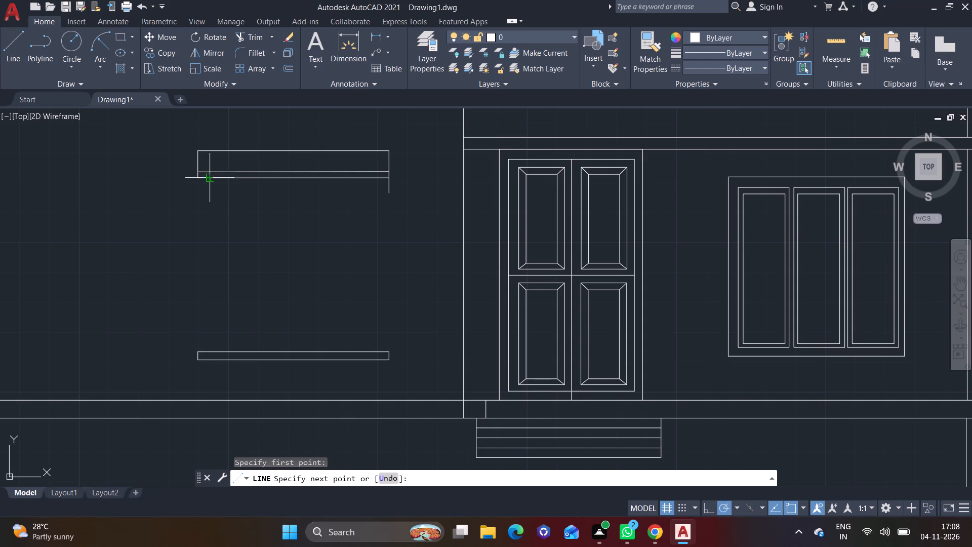
left_click(209, 352)
right_click(209, 352)
left_click(247, 358)
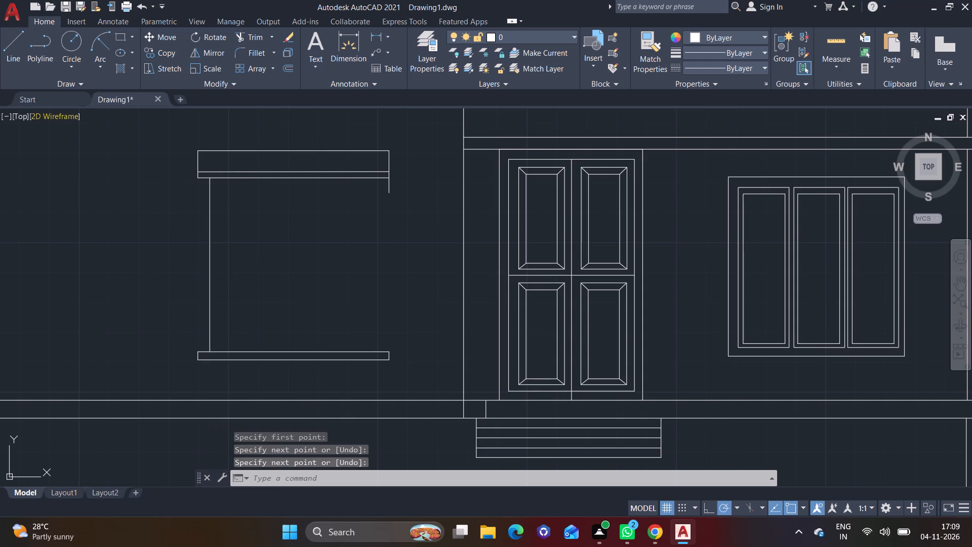
left_click(5, 47)
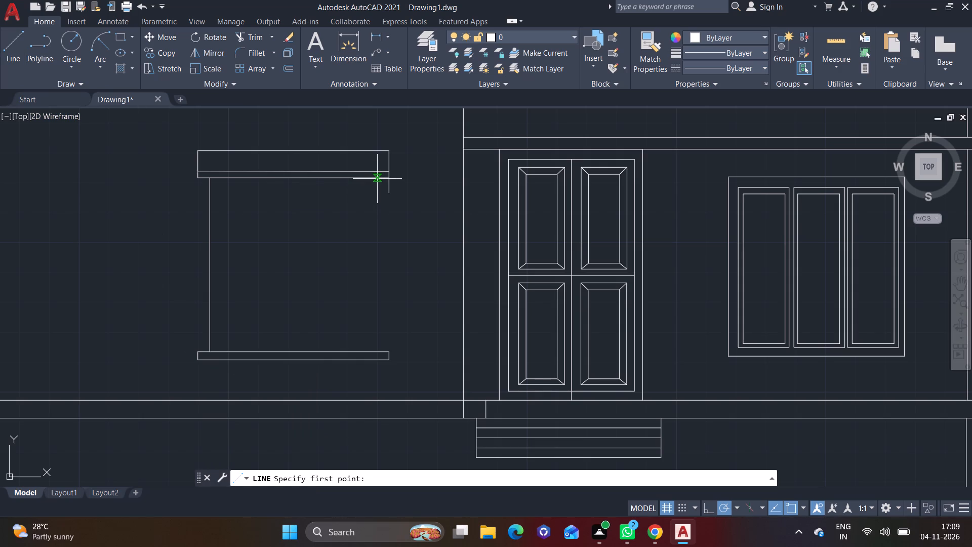
left_click(376, 178)
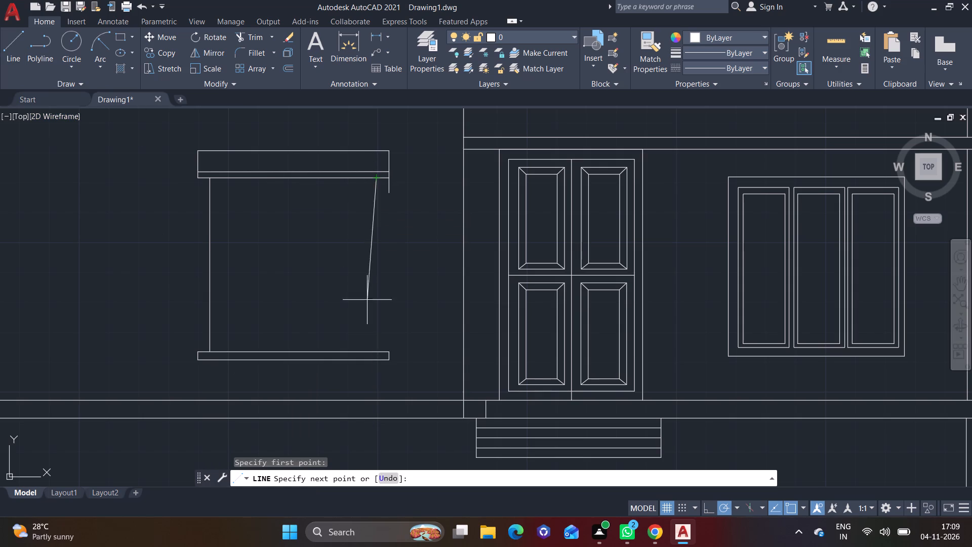
left_click(373, 349)
right_click(373, 349)
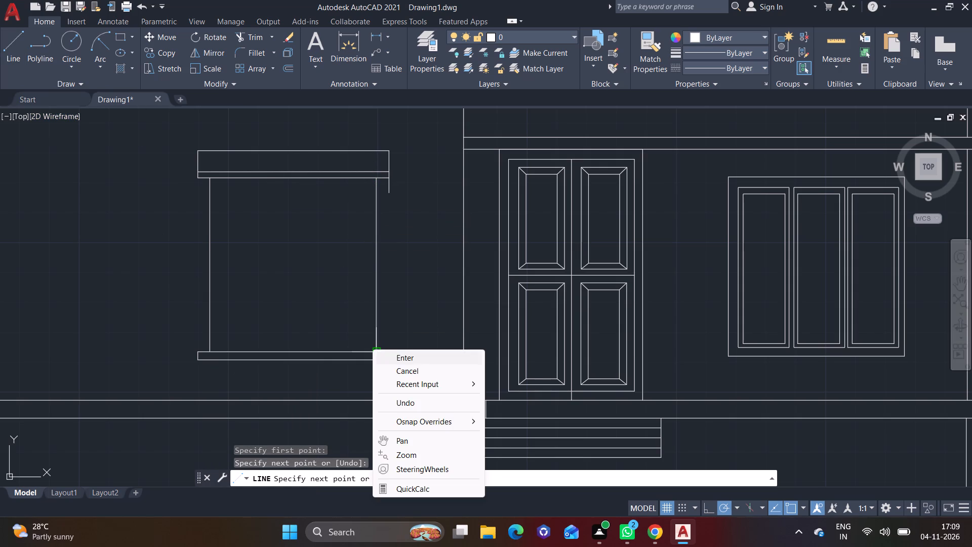
left_click(390, 358)
Trim off the short leftover stub hanging below the right end of the frame's upper band.
left_click(272, 38)
left_click(266, 52)
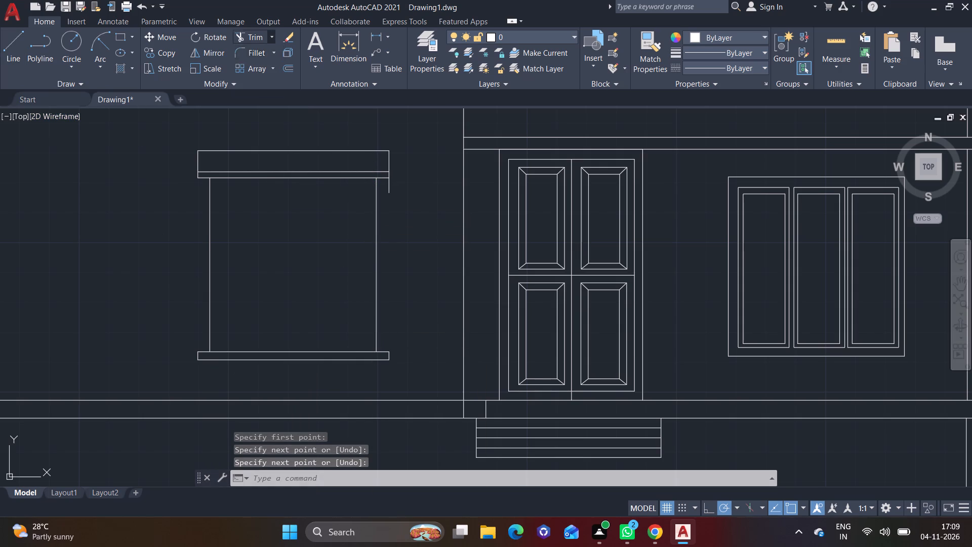
left_click(387, 189)
left_click(393, 187)
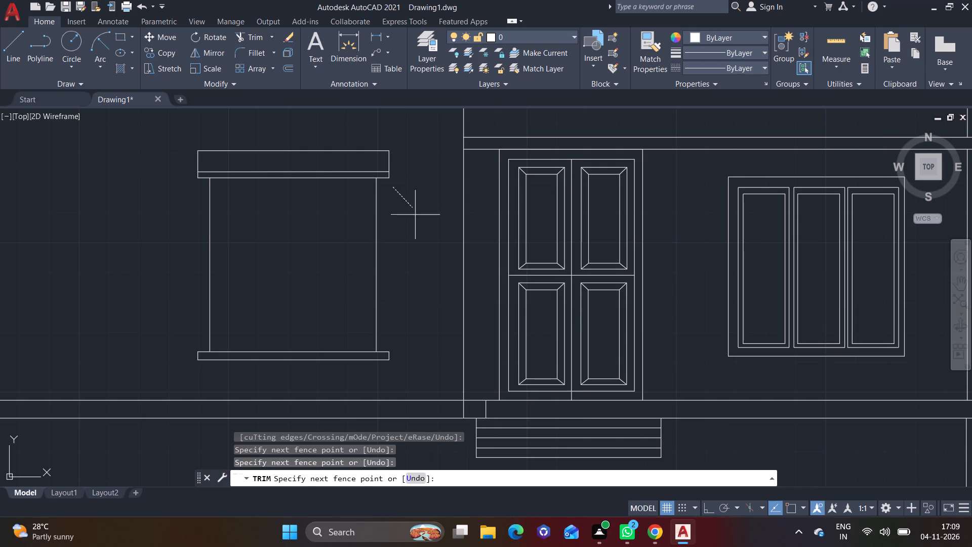
middle_click_drag(403, 221, 425, 196)
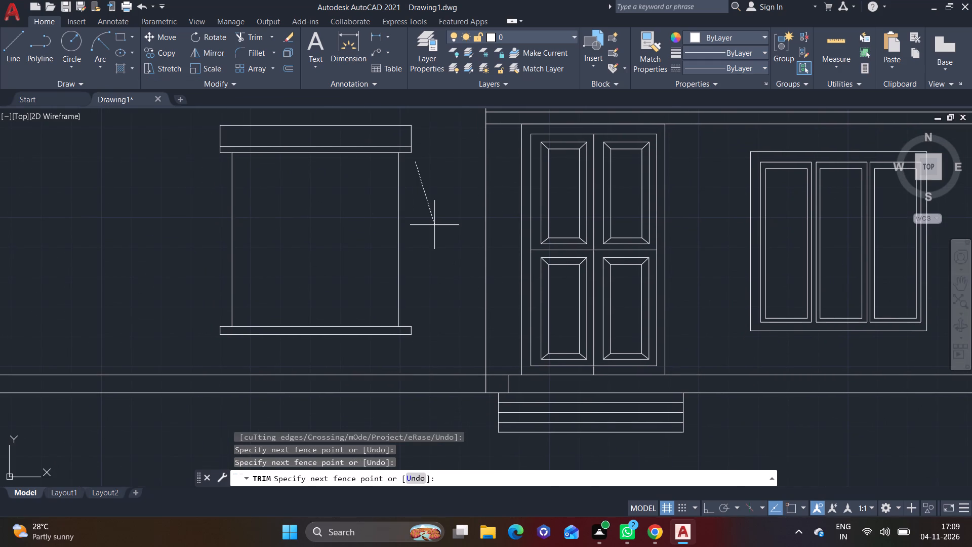
key("Escape")
Draw a rectangle inside the window opening, leaving a narrow even margin to the side lines, upper band and sill.
left_click(136, 38)
left_click(130, 34)
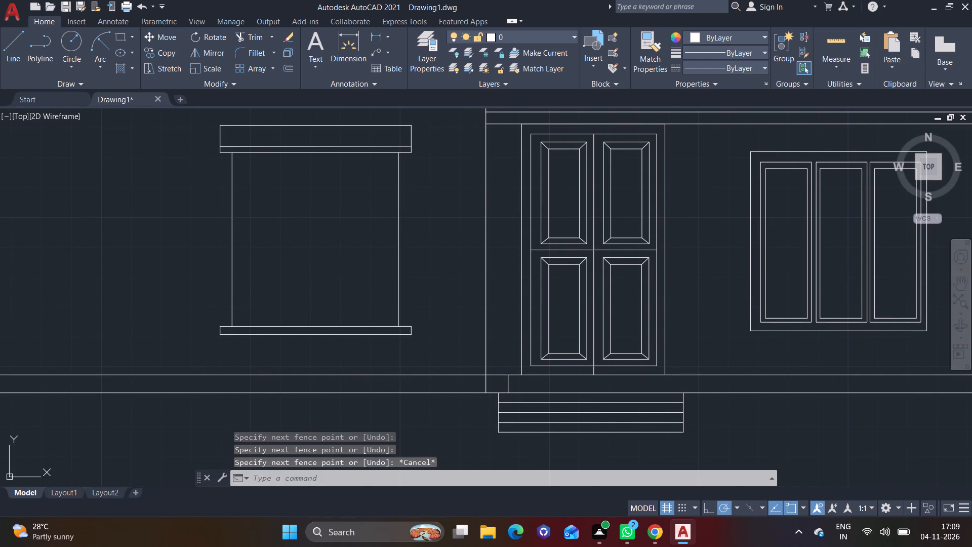
left_click(139, 53)
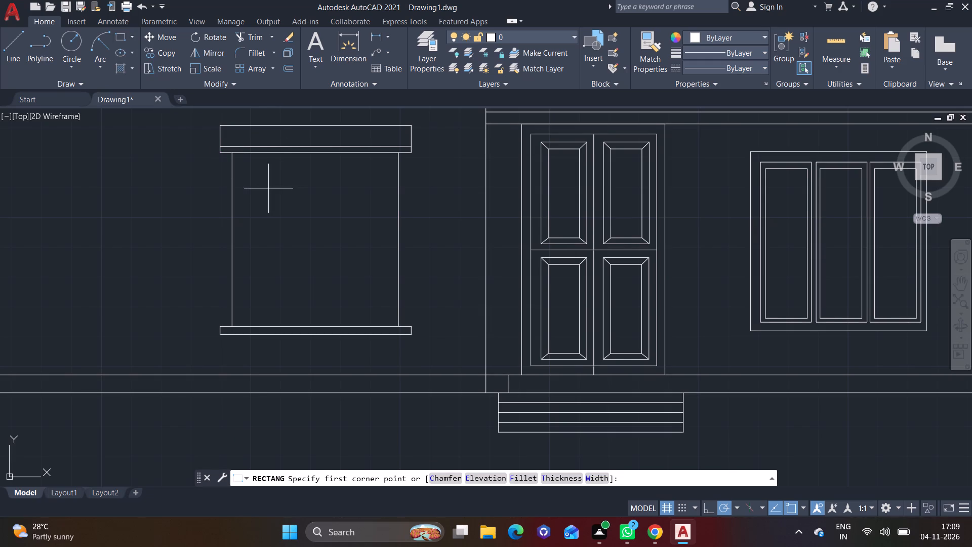
middle_click_drag(268, 188, 262, 203)
scroll(267, 205, "up", 1)
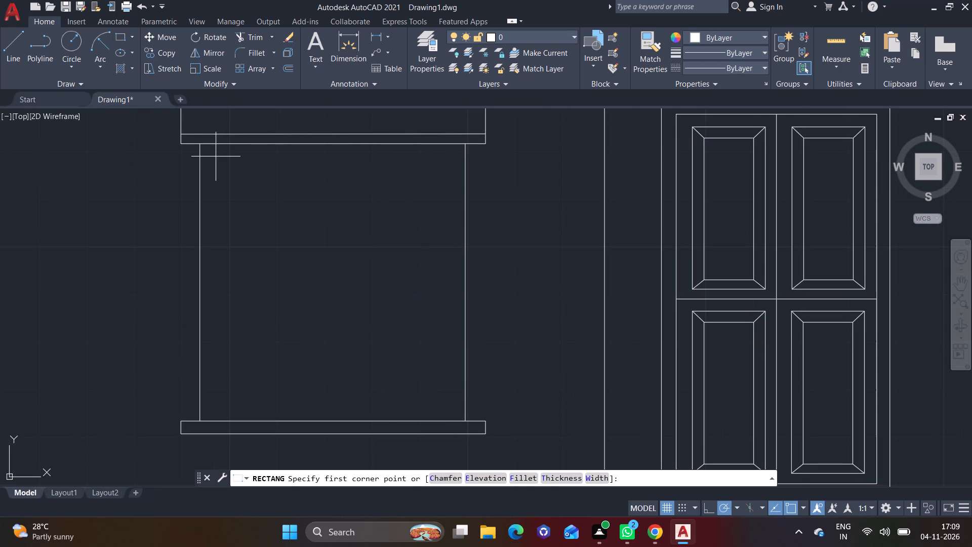
left_click(213, 153)
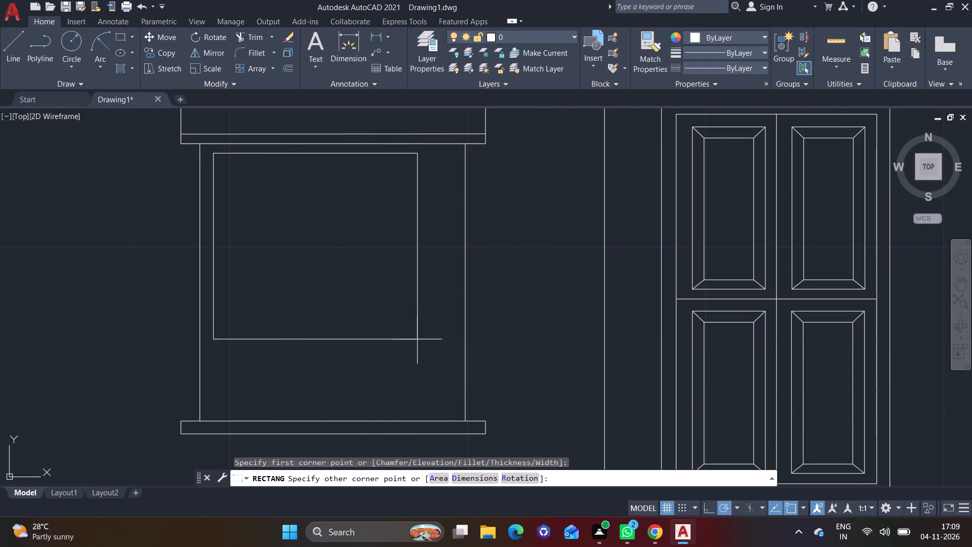
left_click(454, 411)
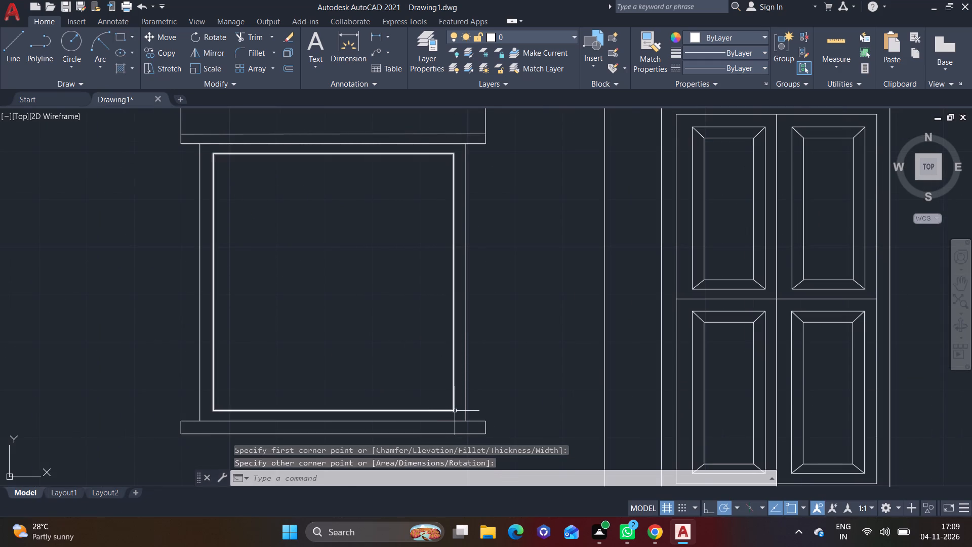
Draw a vertical centre line from the midpoint of the inner rectangle's top edge to its bottom edge.
left_click(18, 51)
left_click(333, 155)
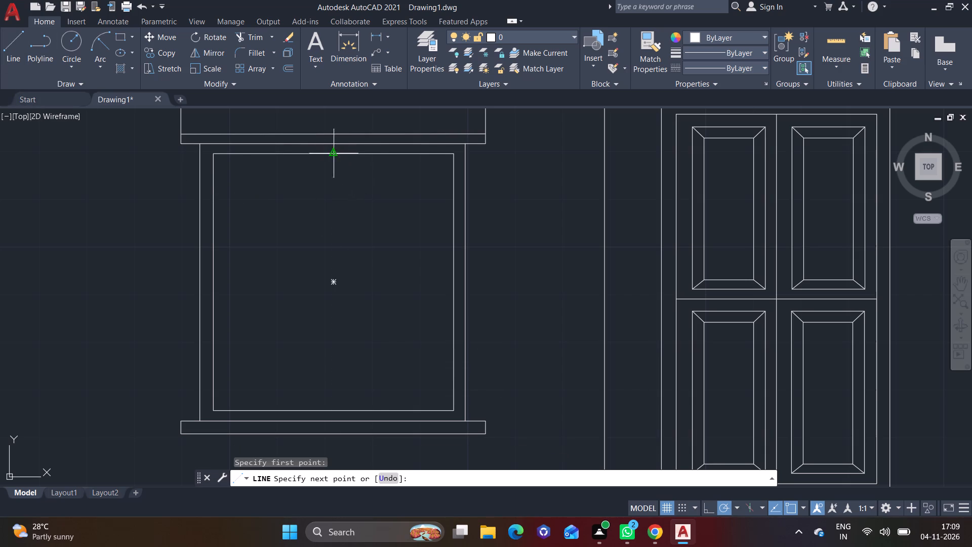
left_click(332, 412)
right_click(332, 412)
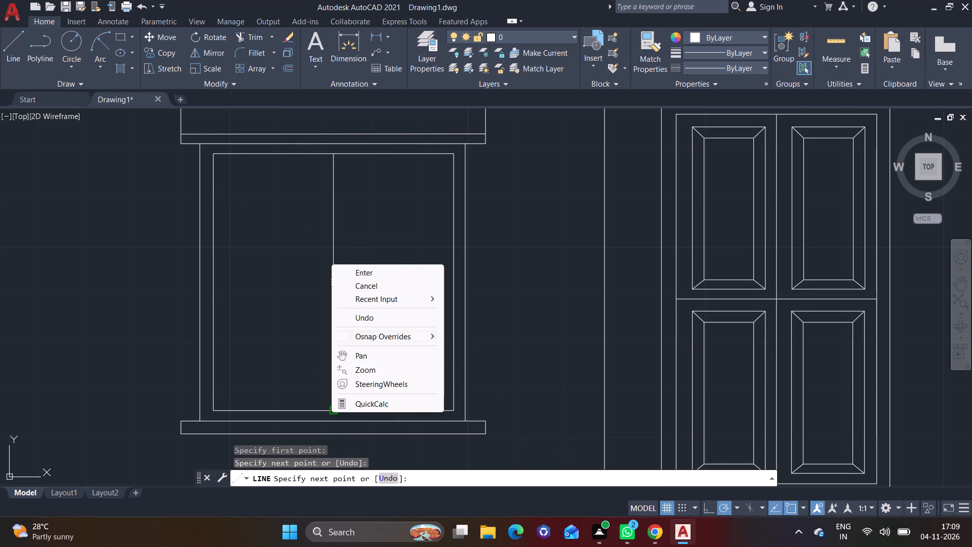
left_click(377, 269)
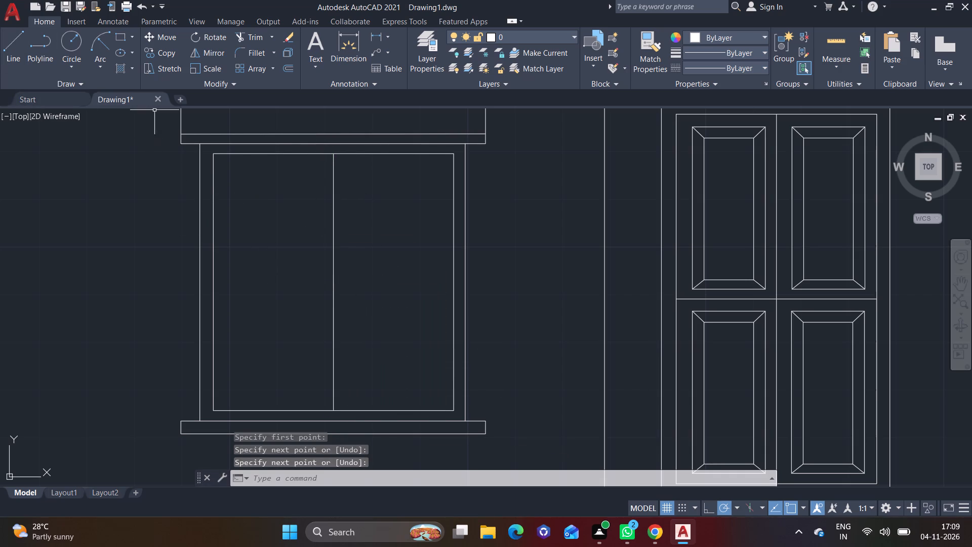
Draw an inset rectangular pane inside each half of the divided window.
left_click(135, 40)
left_click(134, 51)
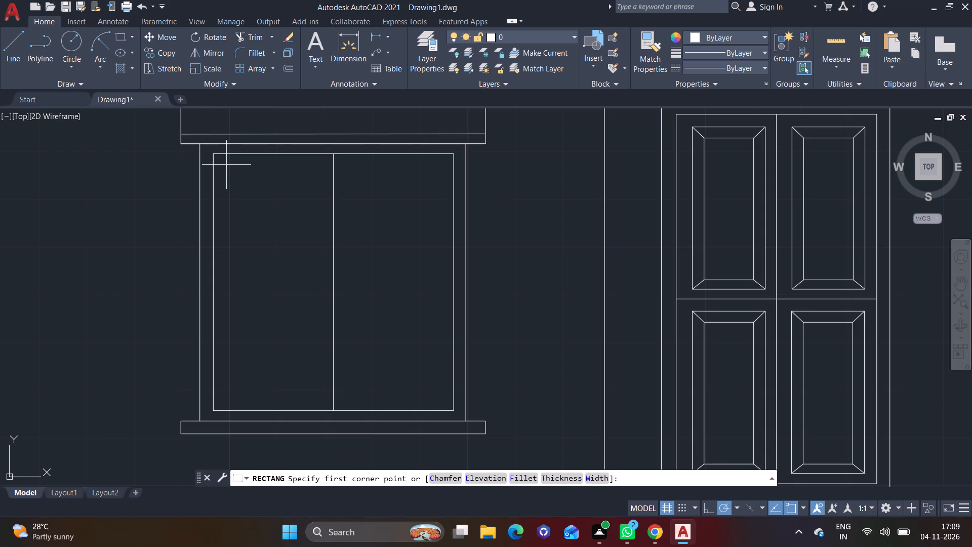
left_click(225, 166)
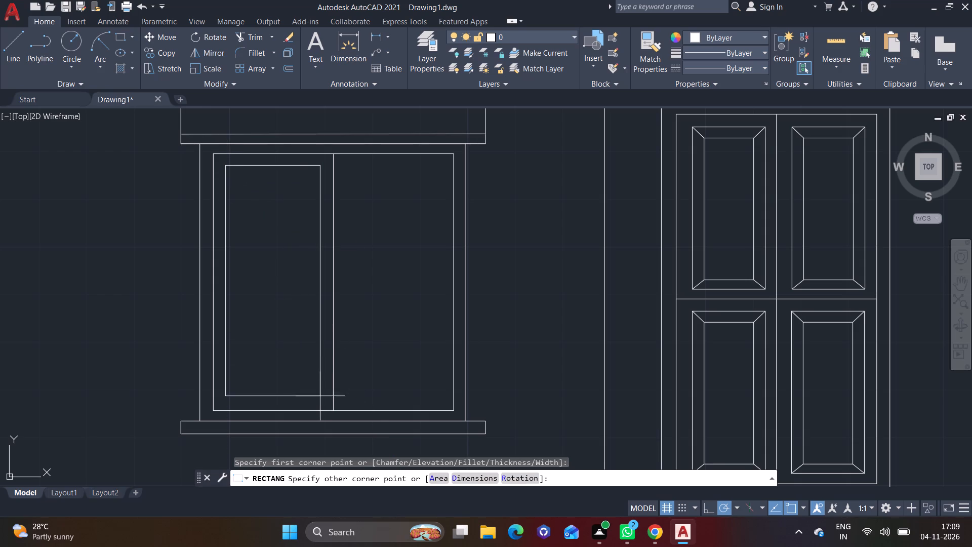
left_click(320, 399)
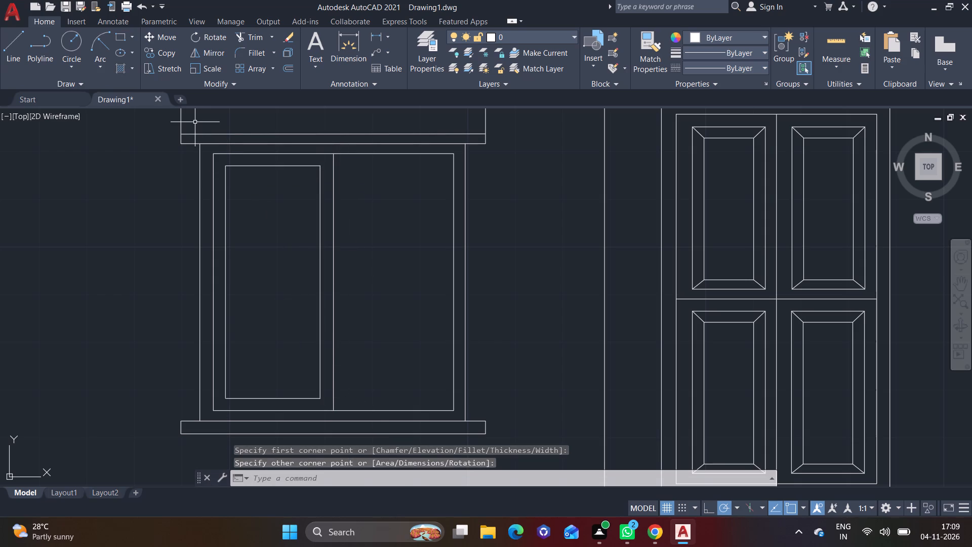
left_click(132, 34)
left_click(133, 51)
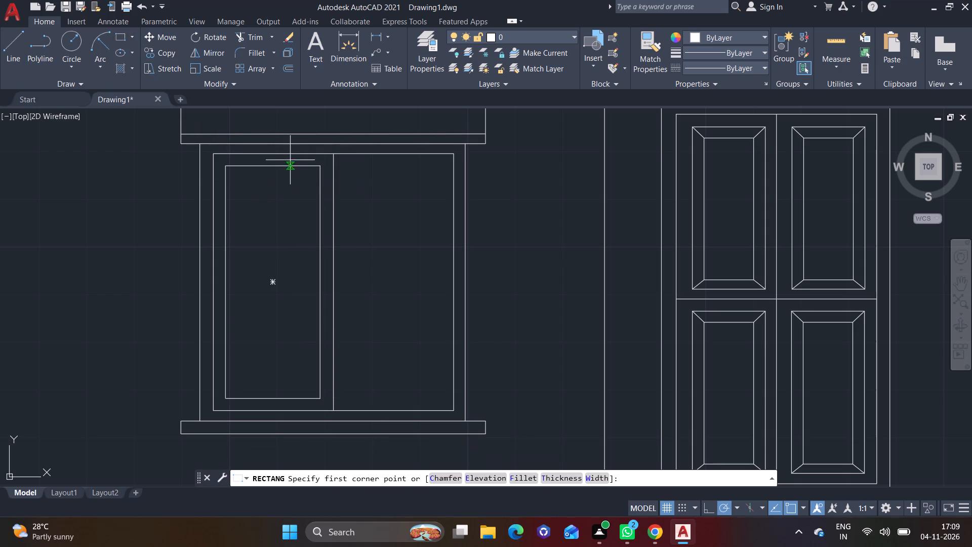
left_click(348, 168)
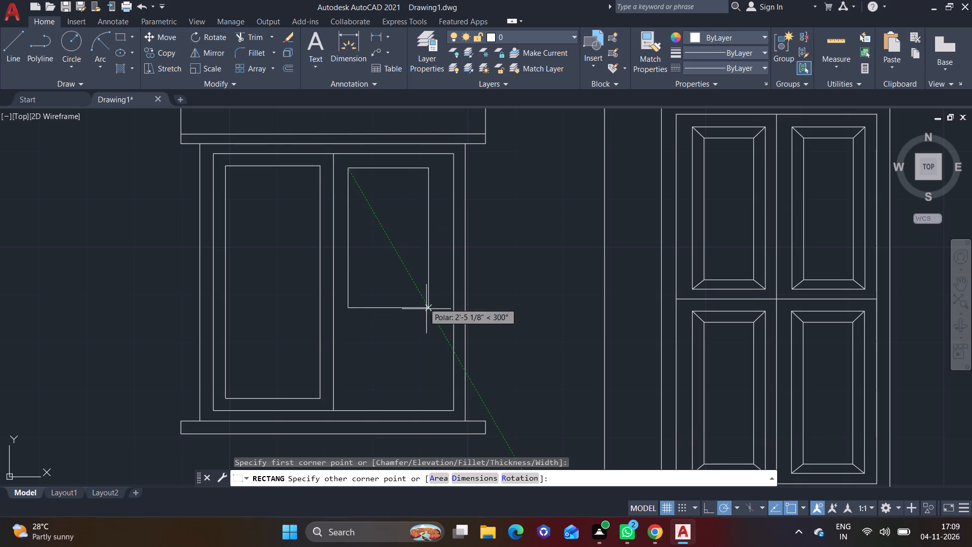
left_click(436, 399)
Copy the completed two-pane window from its lower-right corner to the far left part of the wall, aligned at the same level.
scroll(155, 259, "down", 2)
middle_click_drag(119, 282, 250, 286)
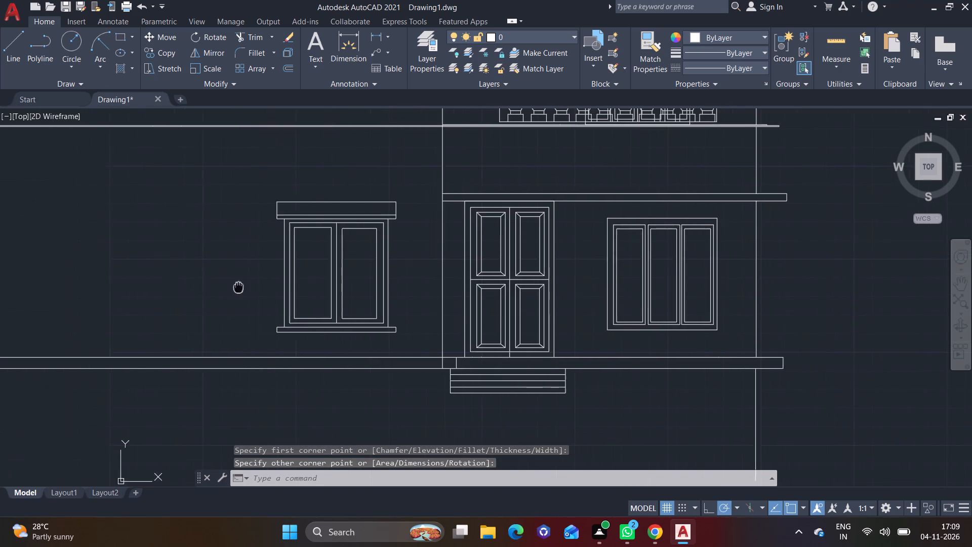
middle_click_drag(250, 286, 296, 284)
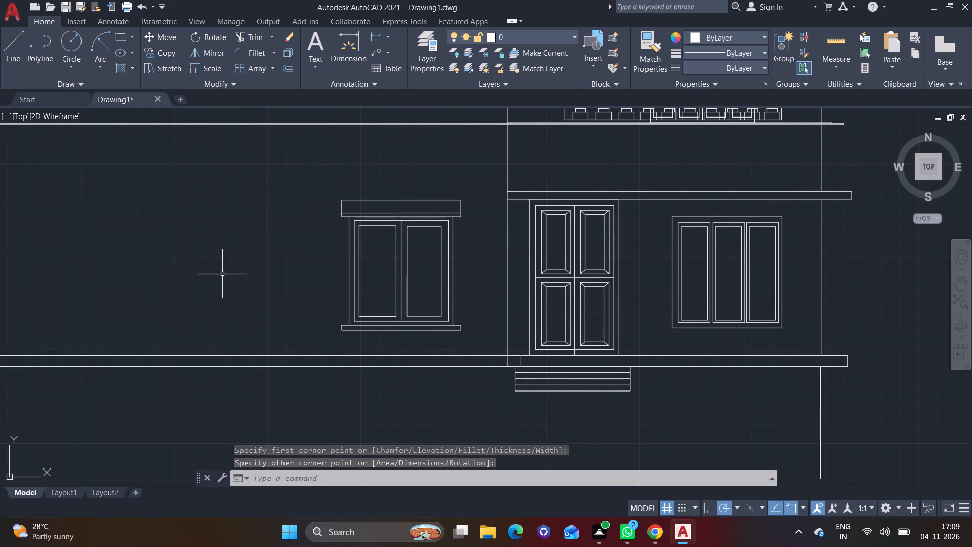
middle_click_drag(319, 325, 335, 327)
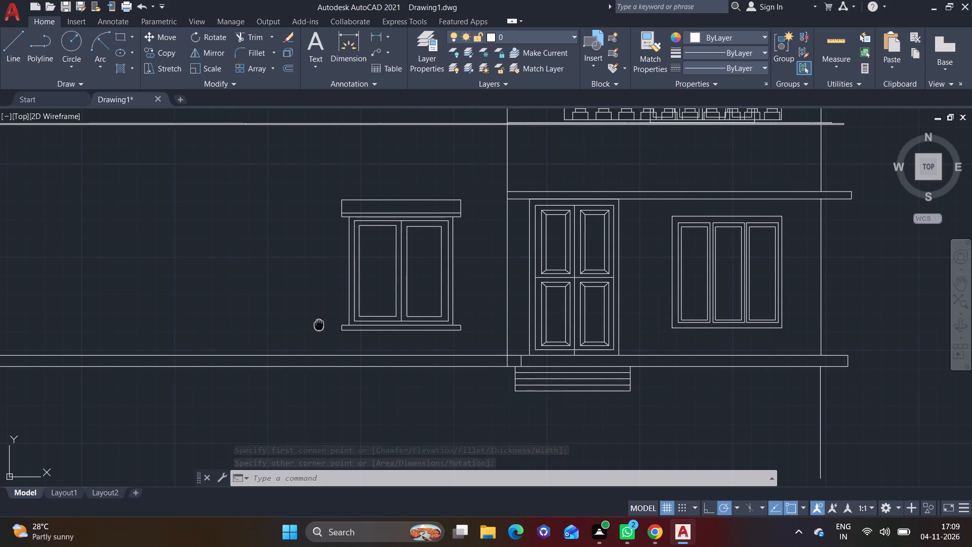
middle_click_drag(335, 327, 489, 332)
scroll(489, 332, "down", 1)
scroll(486, 325, "up", 2)
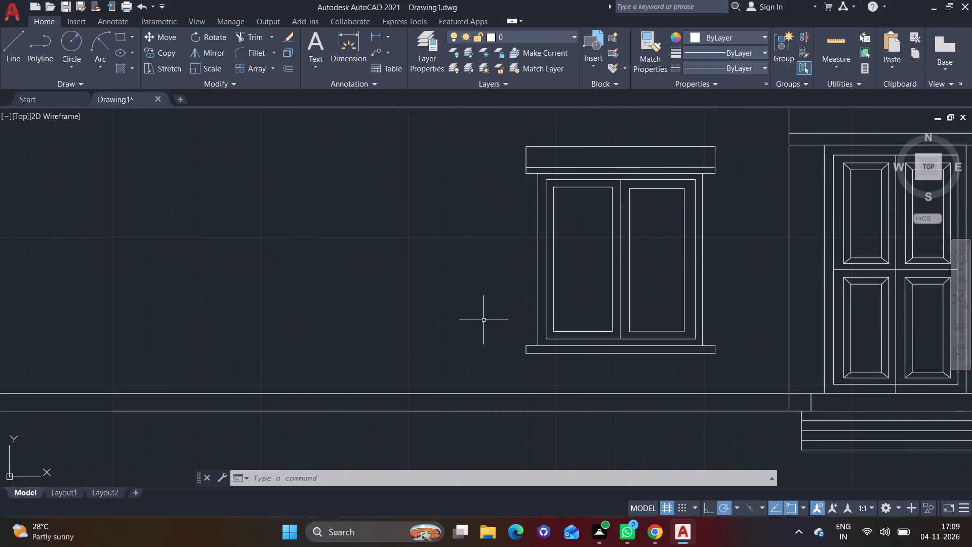
middle_click_drag(466, 311, 294, 305)
left_click(321, 116)
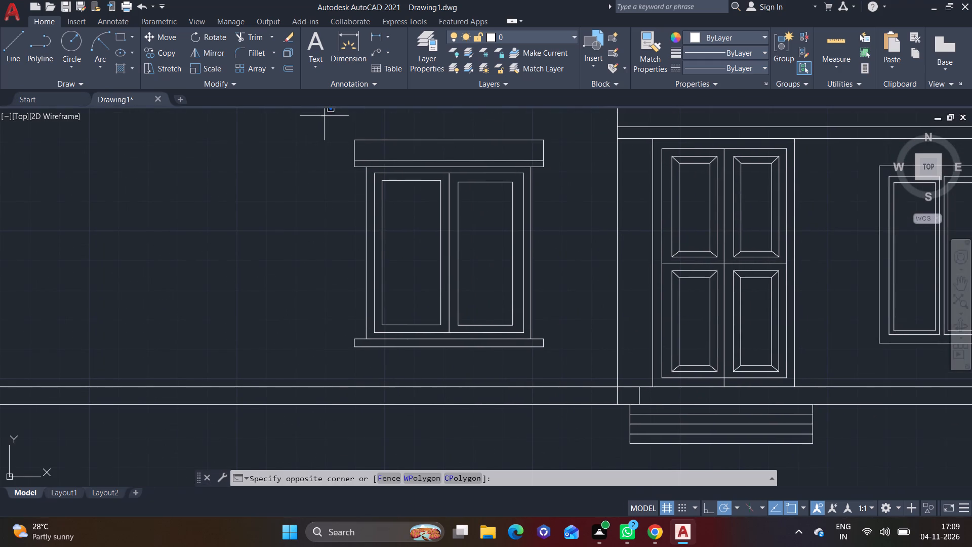
left_click(586, 365)
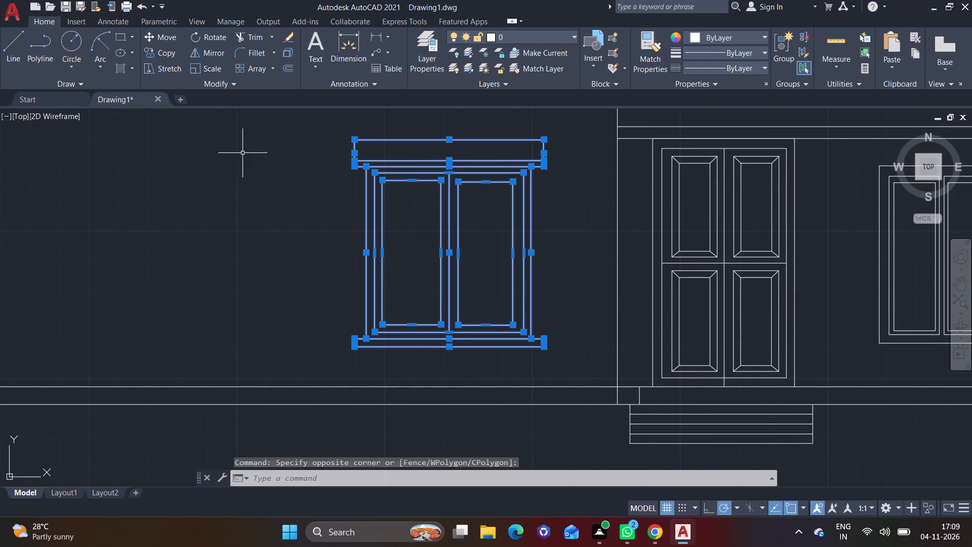
left_click(157, 55)
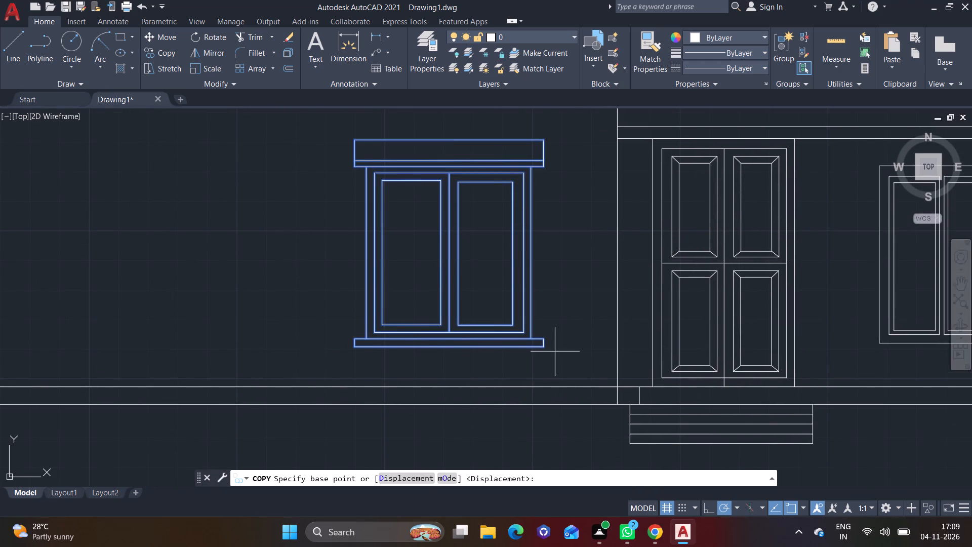
left_click(544, 347)
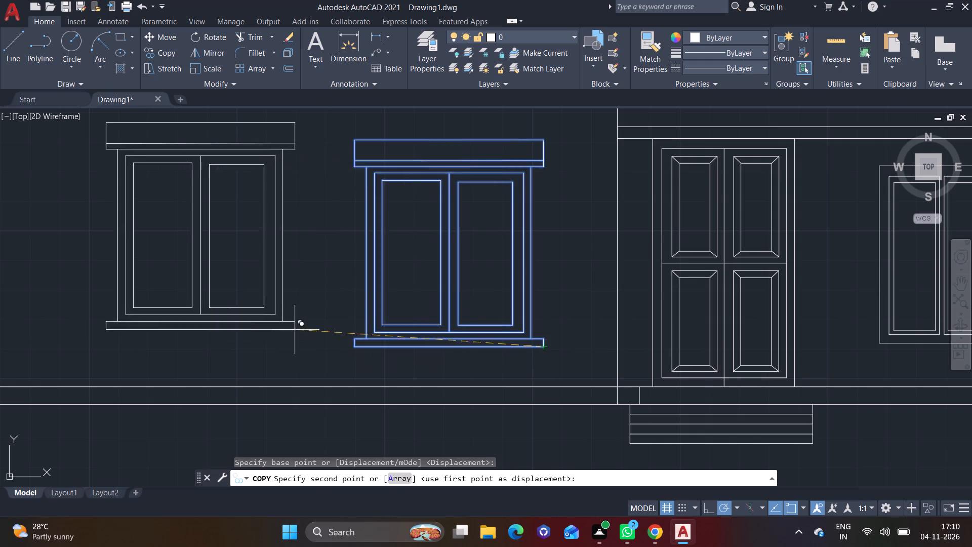
middle_click_drag(248, 319, 652, 360)
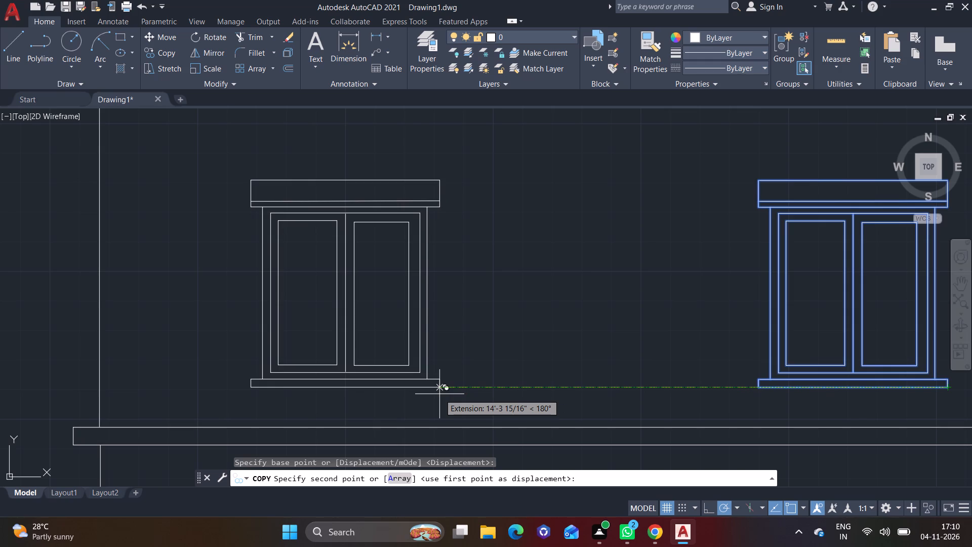
left_click(426, 393)
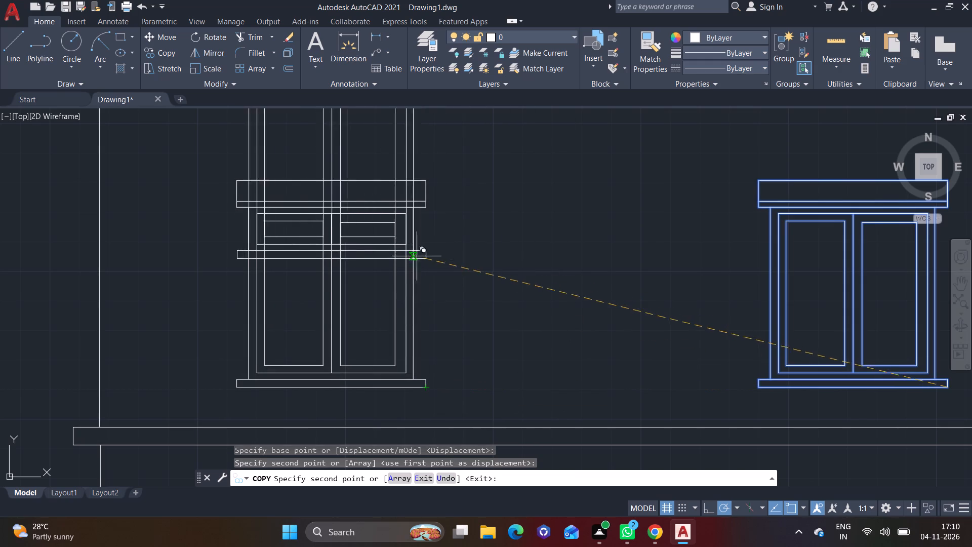
Start a new line on the ground-floor wall around the two matching two-pane windows.
left_click(16, 50)
scroll(164, 220, "down", 2)
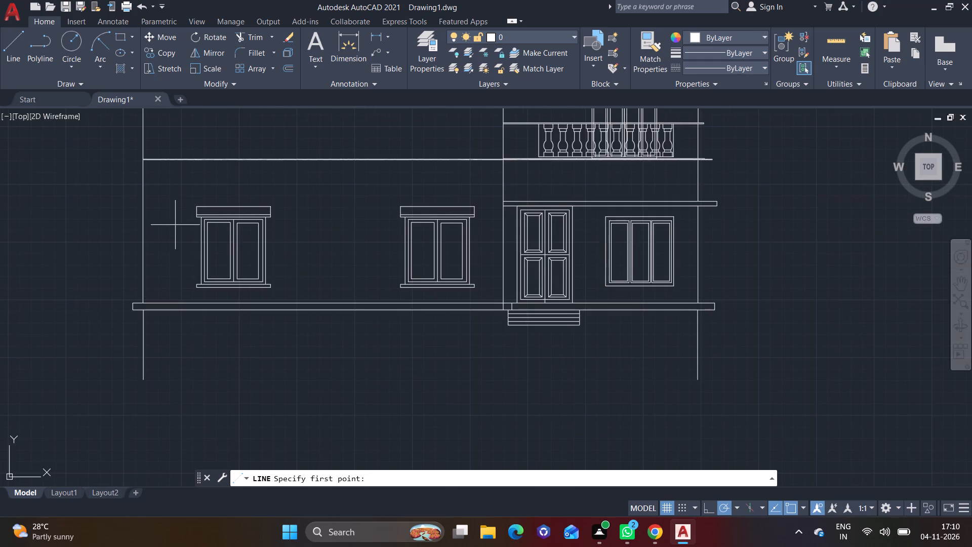
middle_click_drag(226, 240, 126, 257)
middle_click_drag(210, 232, 280, 243)
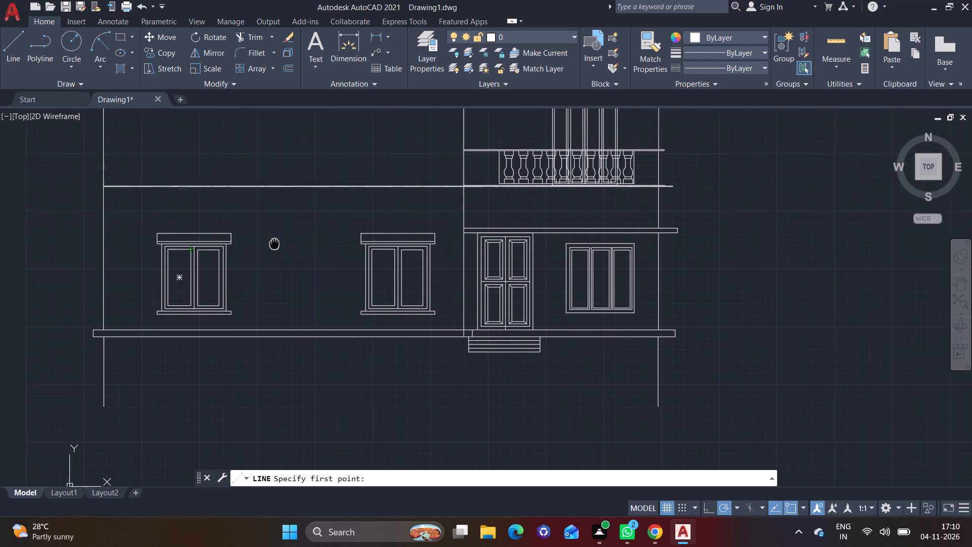
middle_click_drag(280, 243, 308, 253)
scroll(269, 196, "up", 3)
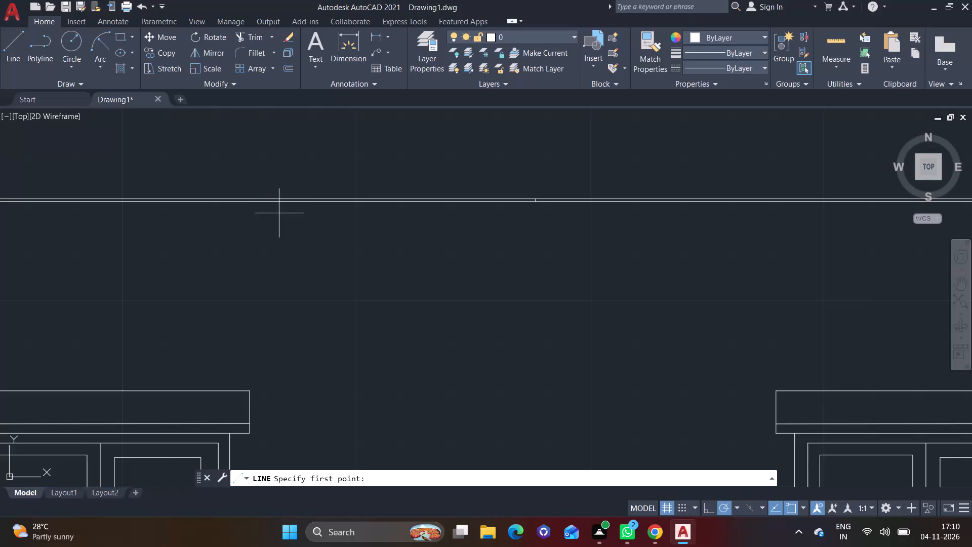
scroll(277, 213, "down", 2)
middle_click_drag(276, 231, 288, 189)
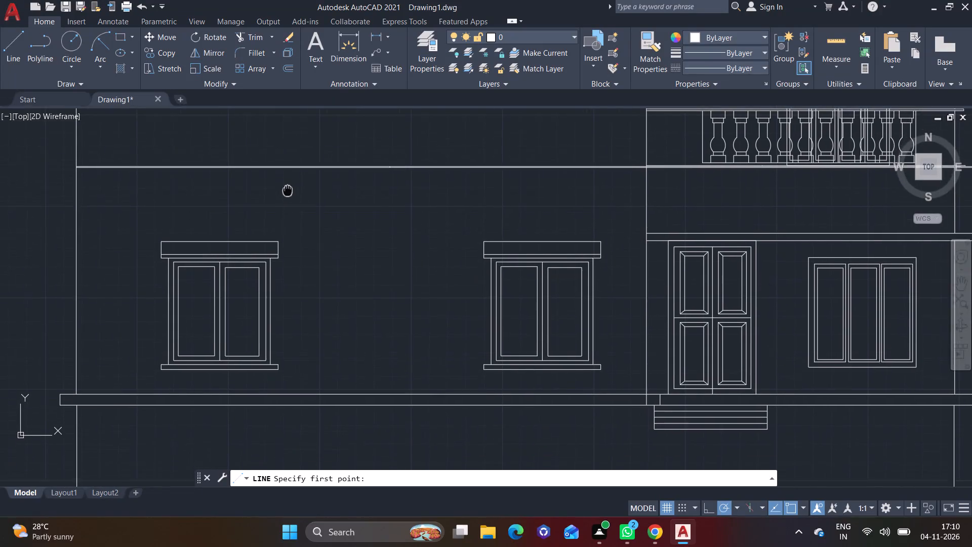
middle_click_drag(288, 189, 293, 186)
left_click(10, 45)
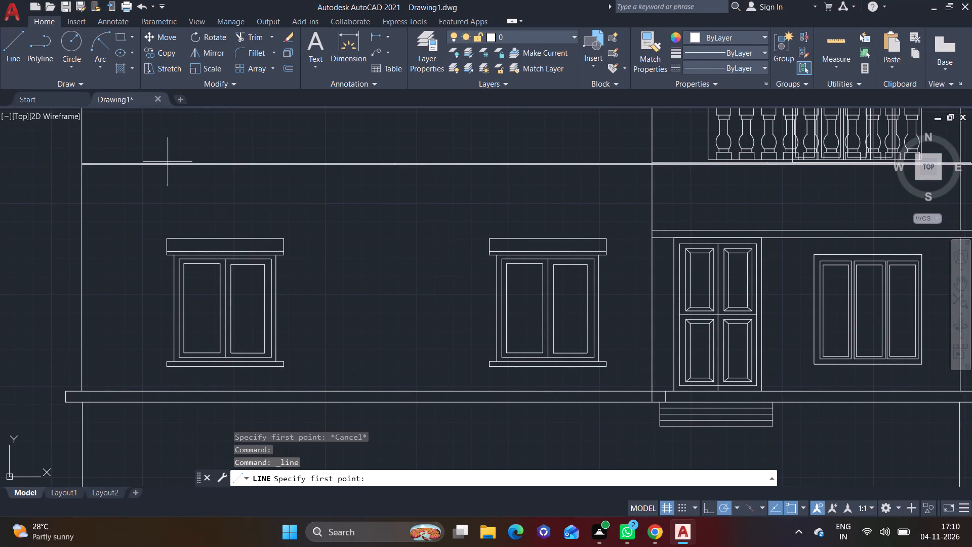
left_click(15, 57)
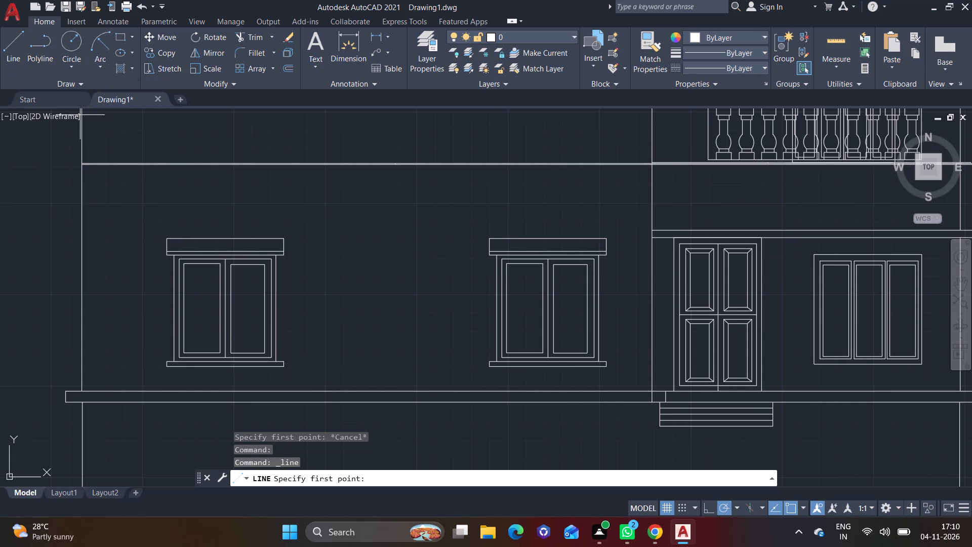
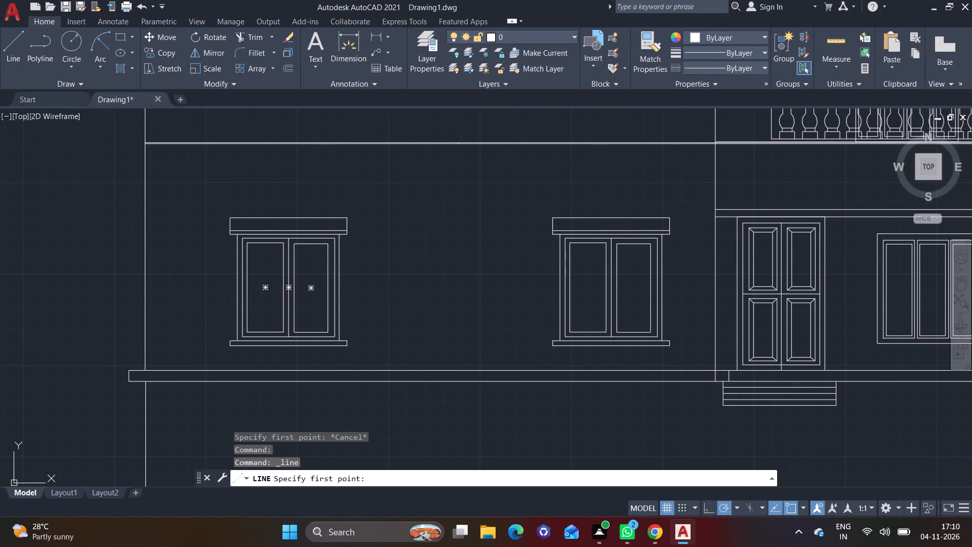
Draw two short vertical lines down from the sill of the leftmost ground-floor window, aligned with its outer frame edges.
left_click(15, 64)
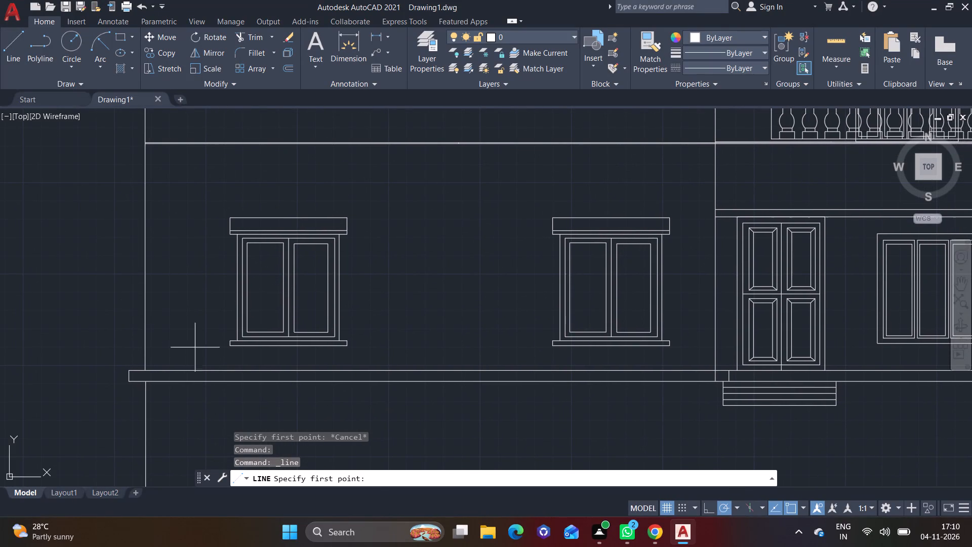
scroll(219, 353, "up", 1)
middle_click_drag(312, 341, 269, 276)
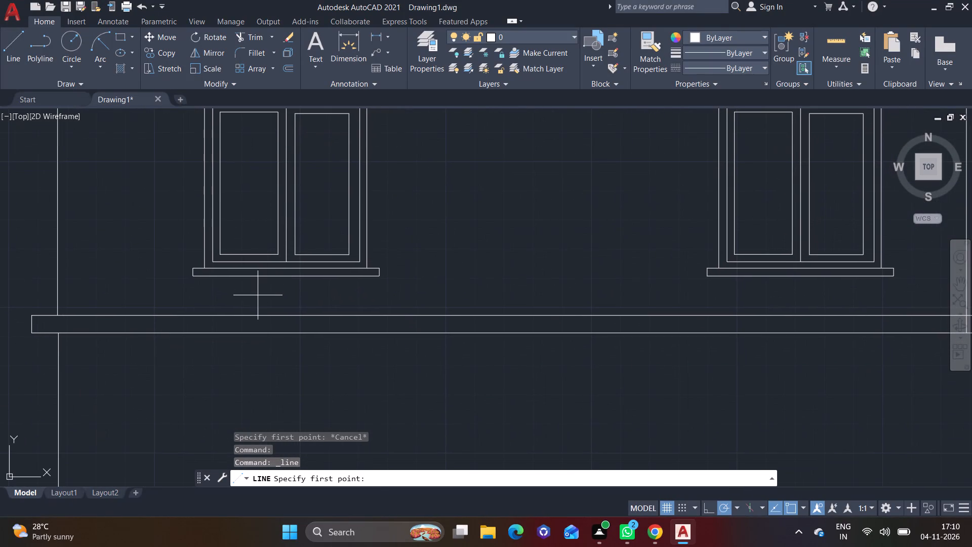
scroll(250, 298, "up", 1)
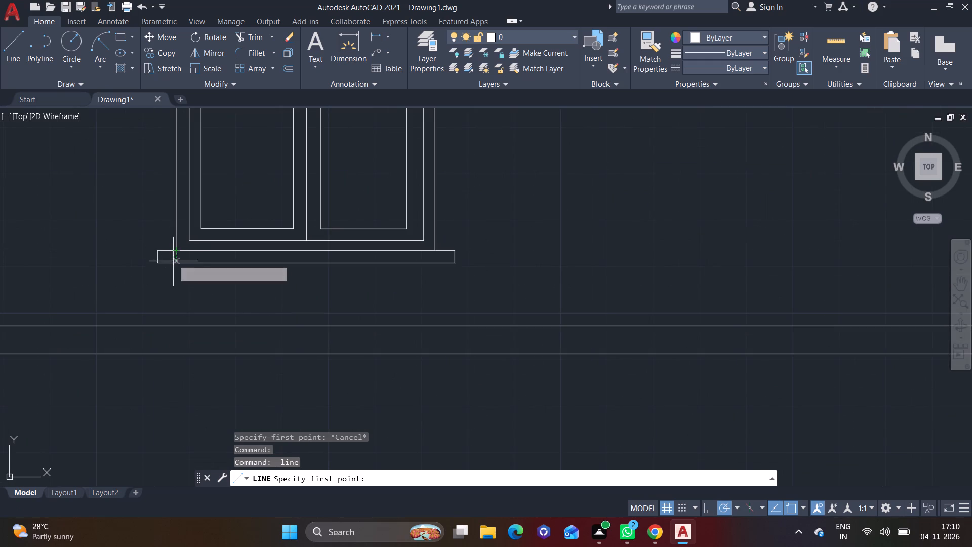
left_click(174, 265)
left_click(173, 297)
right_click(173, 297)
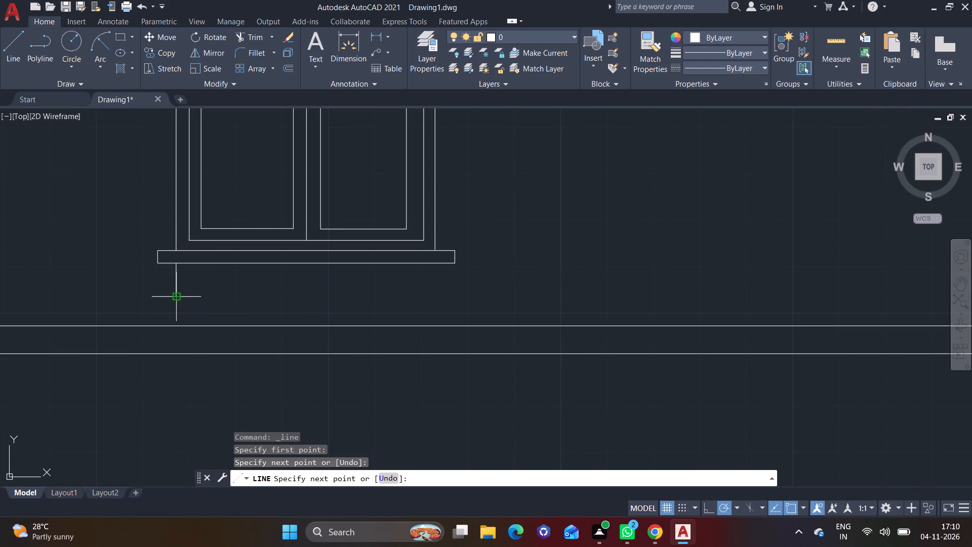
left_click(199, 305)
left_click(10, 59)
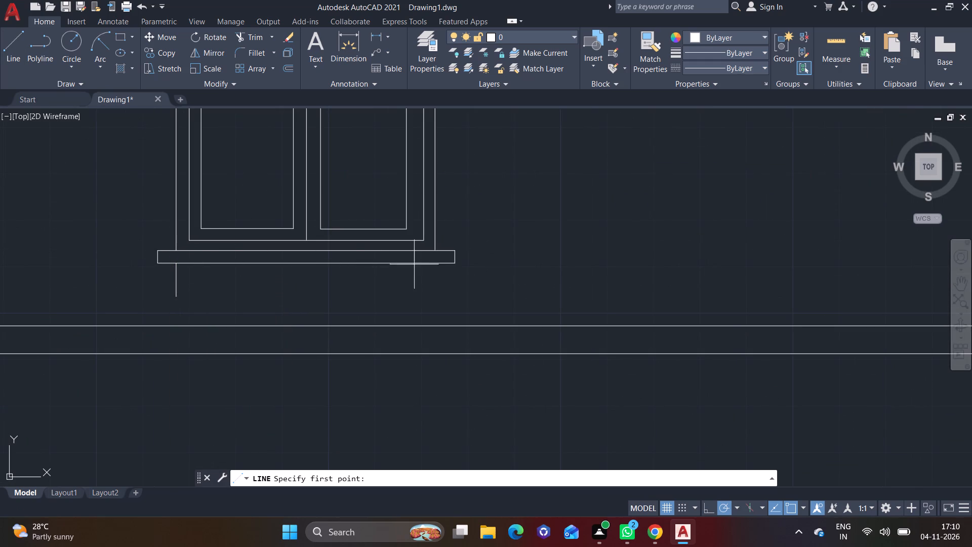
left_click(435, 266)
left_click(435, 293)
right_click(435, 293)
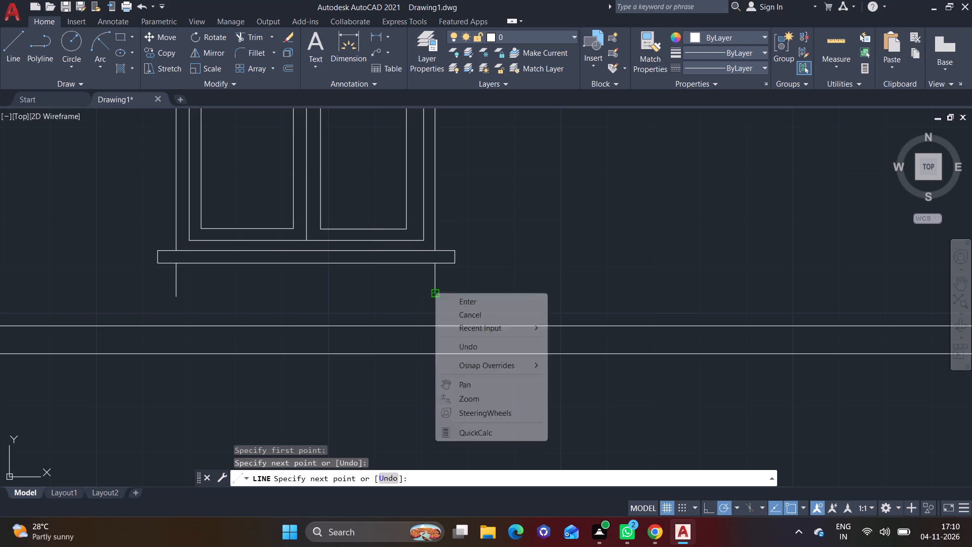
left_click(452, 299)
Draw two short vertical lines down from the sill of the second ground-floor window, aligned with its outer frame edges.
left_click(9, 61)
scroll(433, 316, "down", 1)
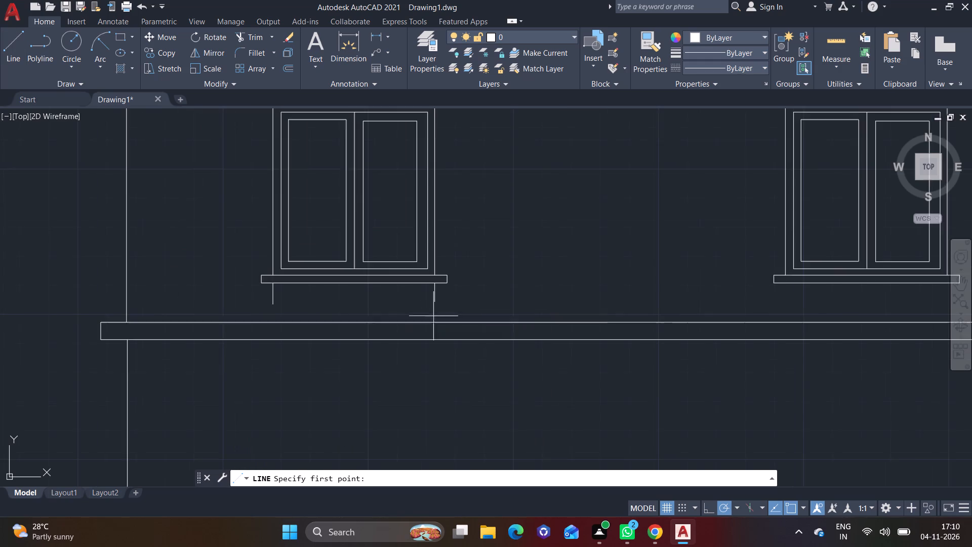
middle_click_drag(628, 337, 202, 319)
scroll(295, 259, "up", 2)
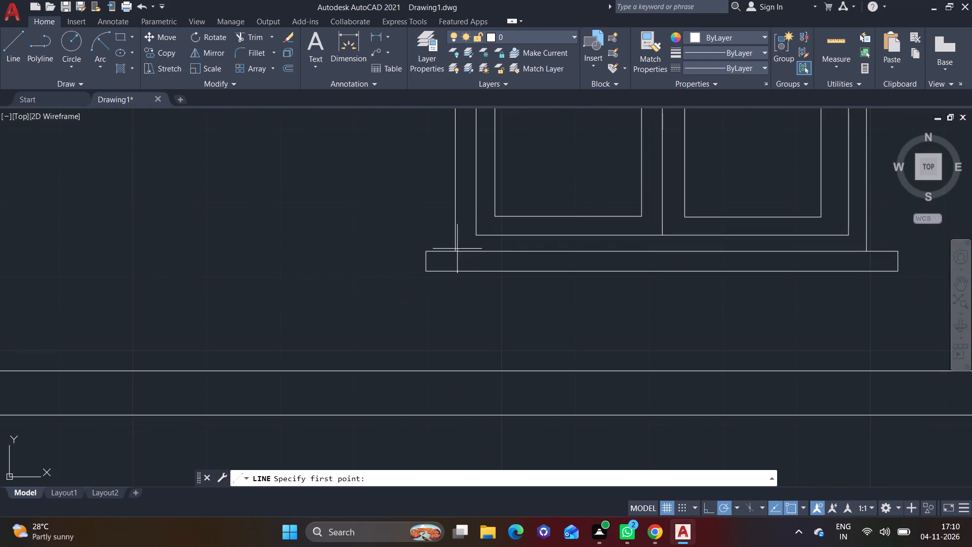
left_click(458, 272)
left_click(458, 319)
right_click(458, 319)
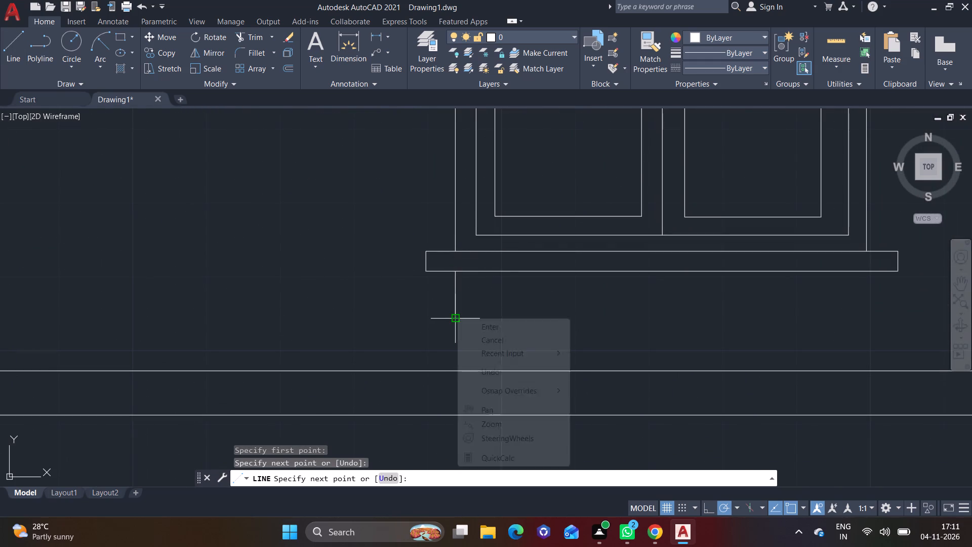
left_click(483, 330)
left_click(5, 62)
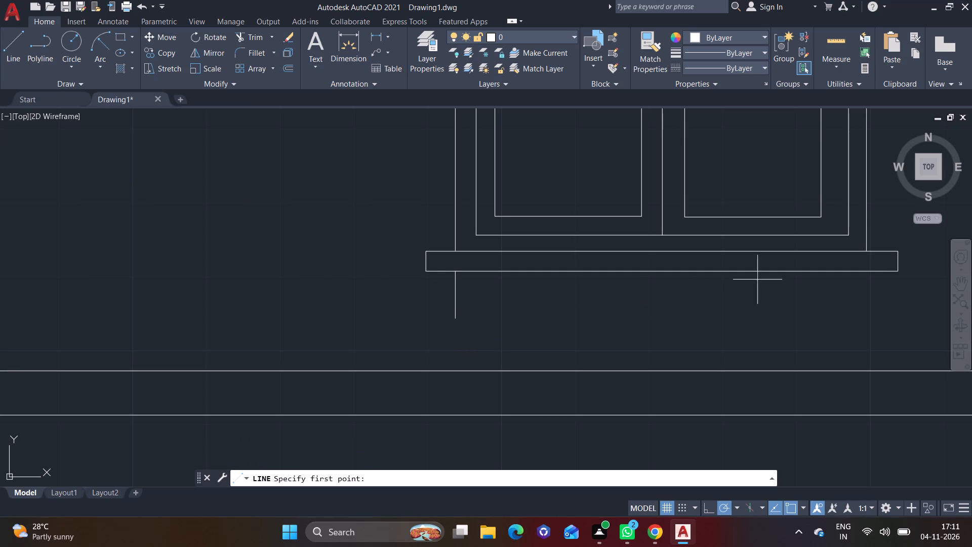
left_click(871, 269)
left_click(870, 309)
right_click(870, 309)
left_click(900, 321)
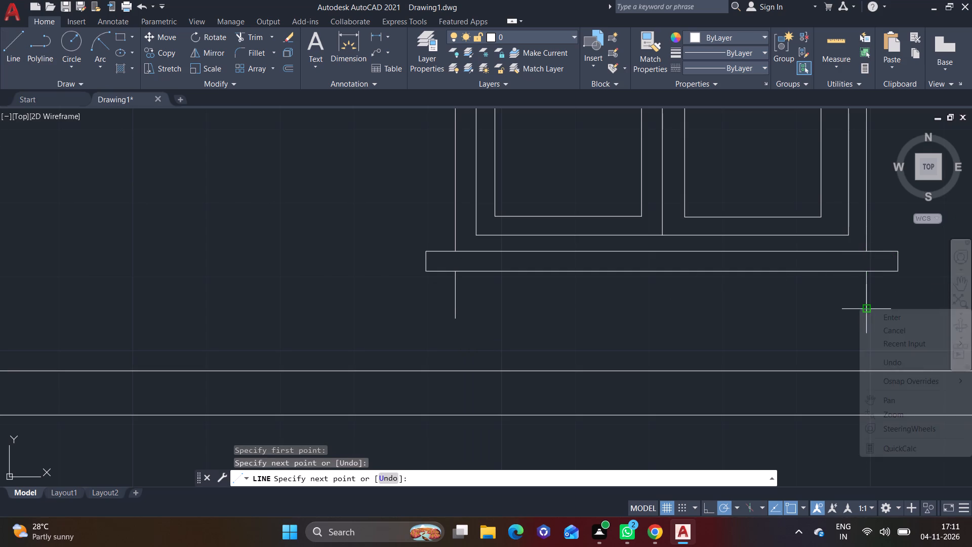
Trim away the ground-floor wall's left edge line between the upper floor band and the plinth.
left_click(9, 40)
scroll(311, 280, "down", 2)
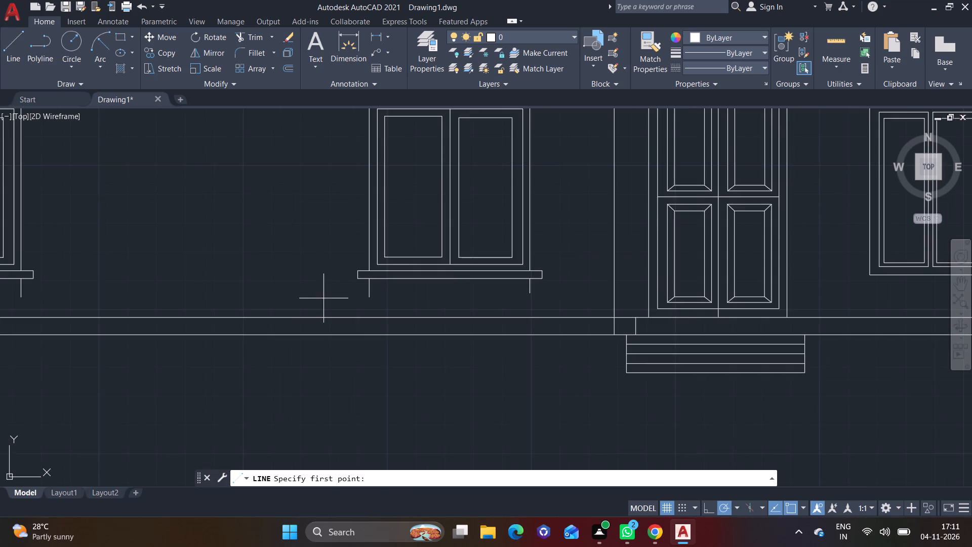
scroll(323, 298, "down", 1)
middle_click_drag(334, 309, 516, 329)
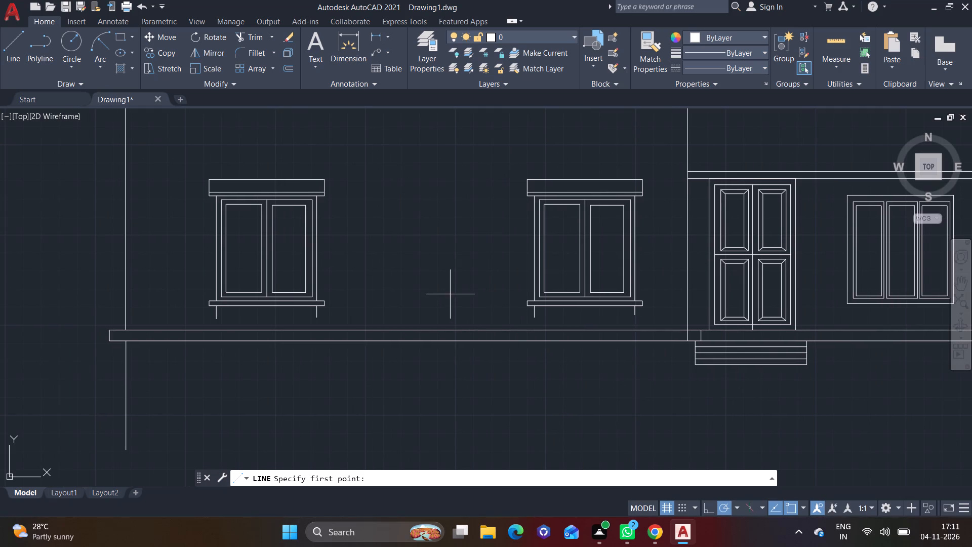
middle_click_drag(449, 293, 434, 321)
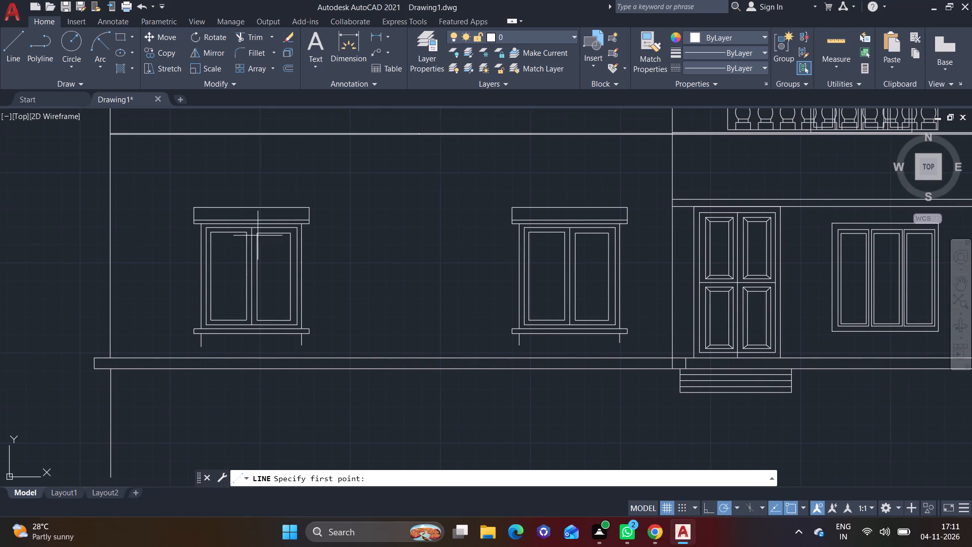
left_click(275, 34)
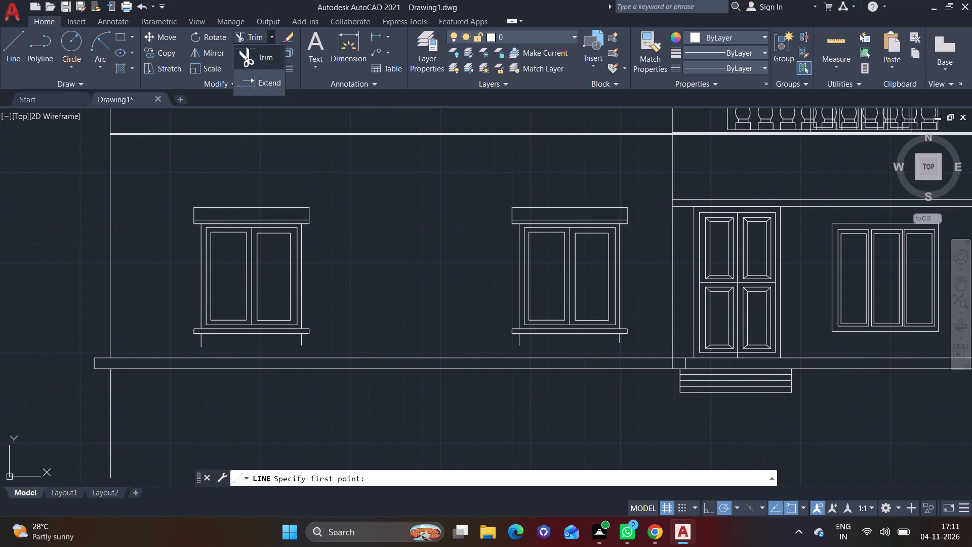
left_click(268, 55)
left_click(83, 184)
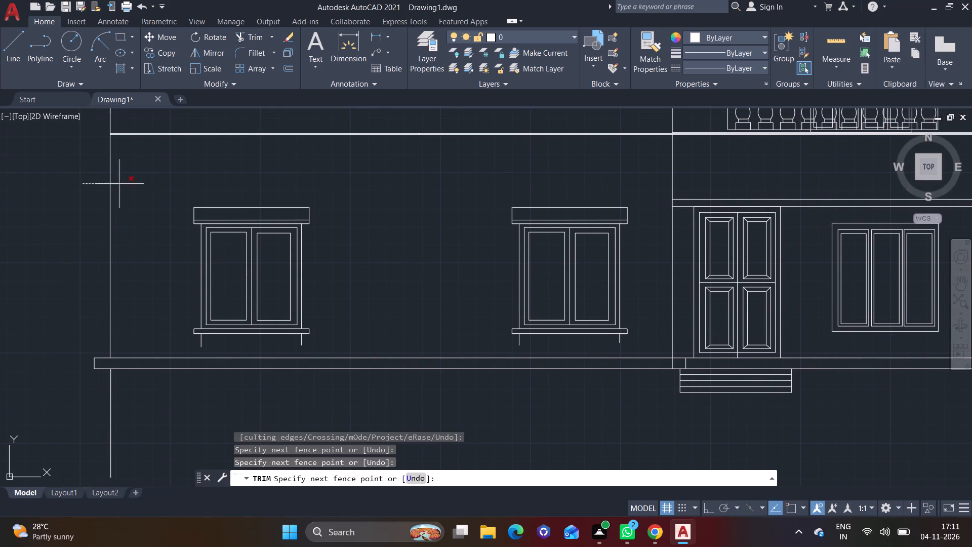
left_click(126, 184)
Draw a horizontal board line from the vertical wall line beside the door to the left wall edge, with a slanted end up to the floor band.
left_click(5, 51)
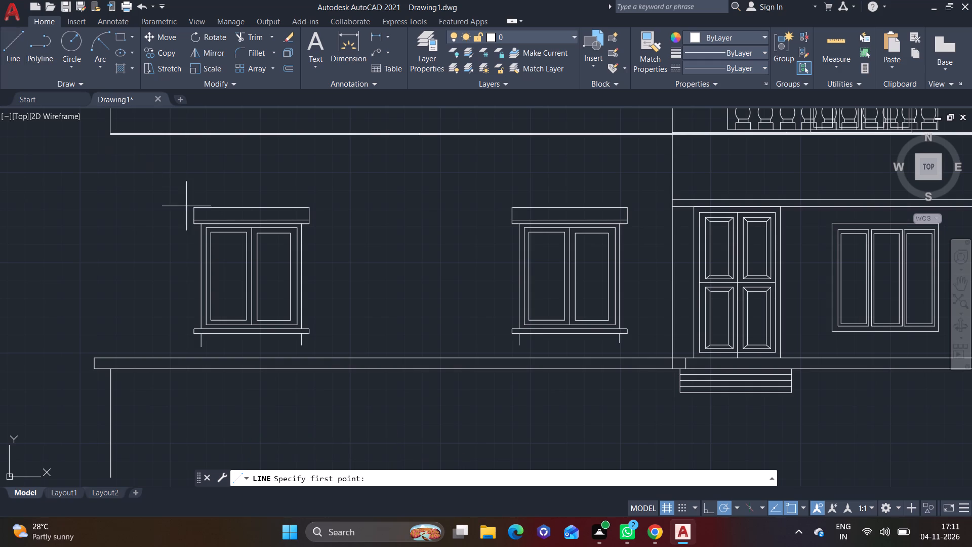
middle_click_drag(277, 235, 275, 319)
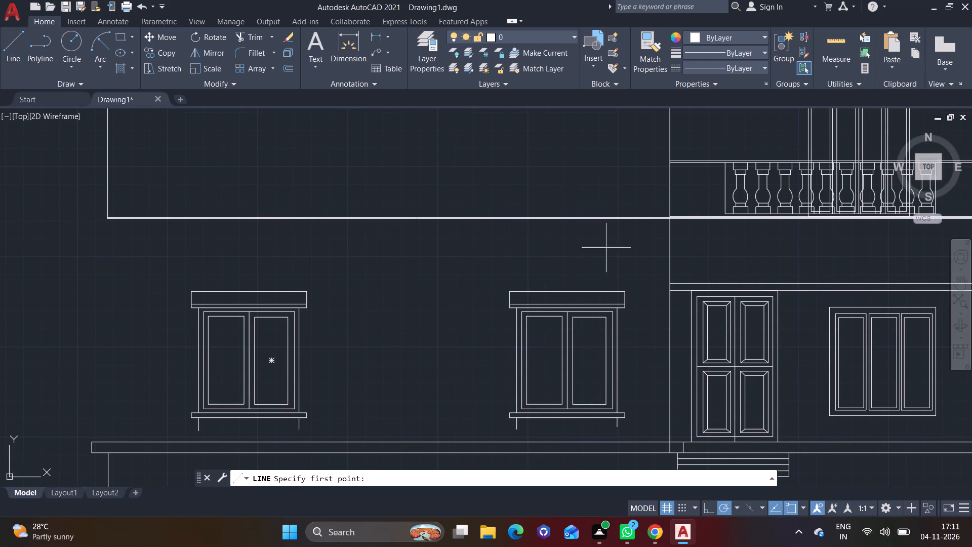
left_click(670, 244)
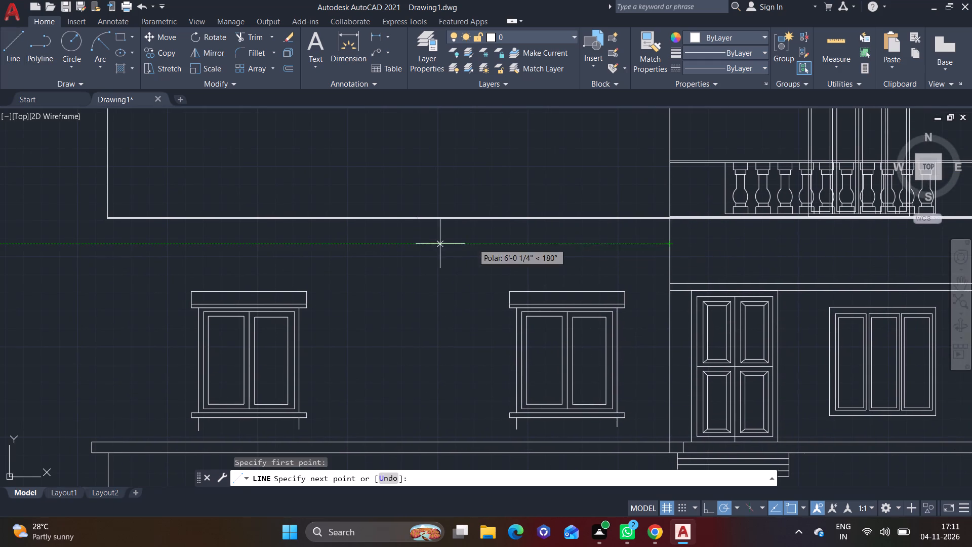
scroll(118, 233, "up", 1)
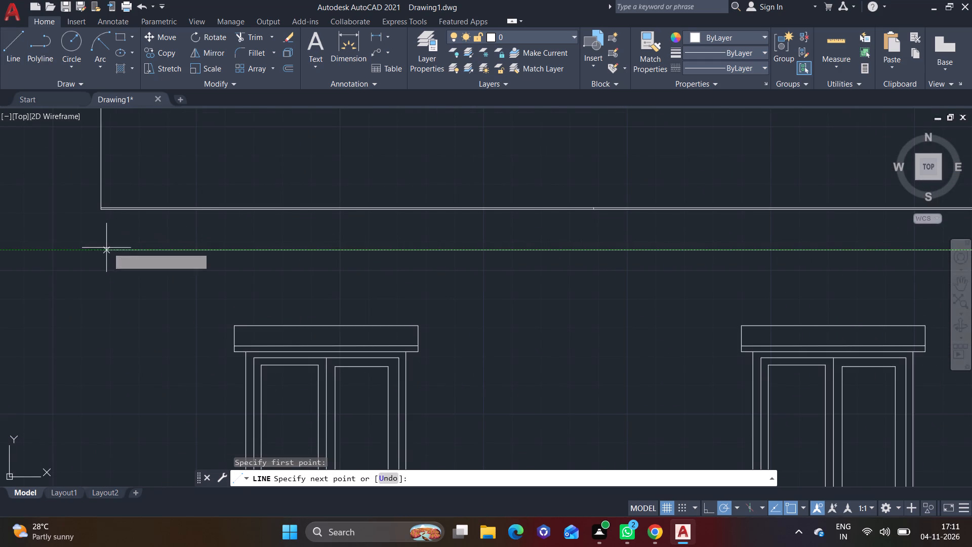
left_click(102, 248)
scroll(113, 217, "up", 2)
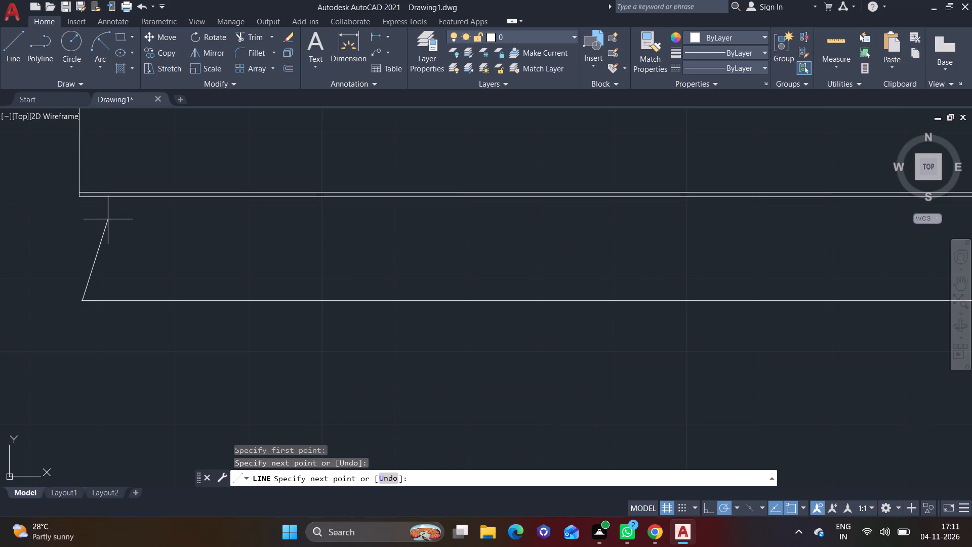
scroll(108, 219, "up", 1)
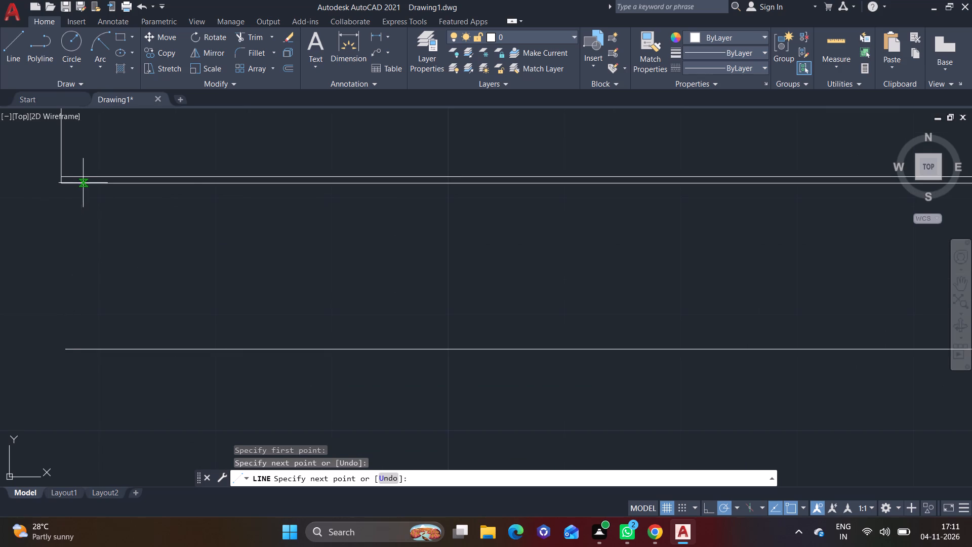
left_click(83, 183)
right_click(83, 183)
left_click(108, 196)
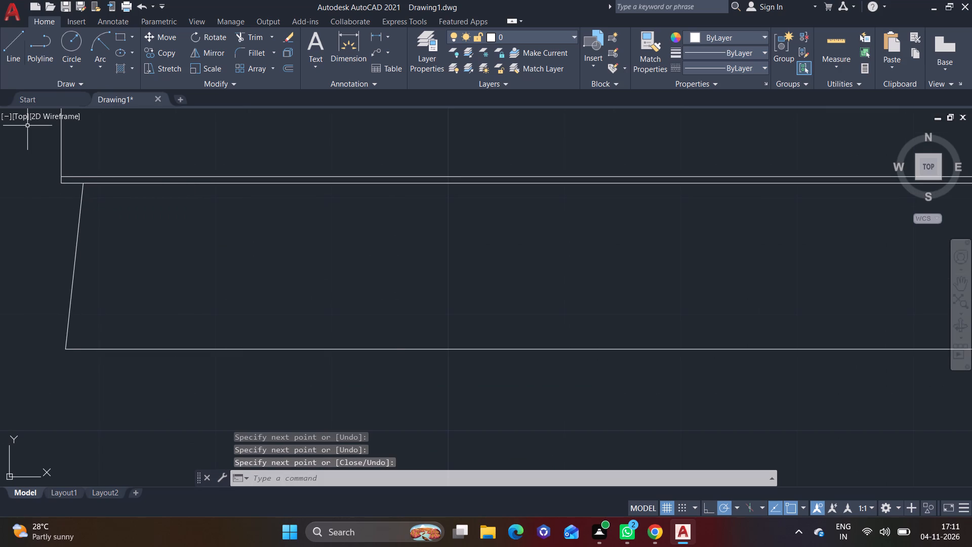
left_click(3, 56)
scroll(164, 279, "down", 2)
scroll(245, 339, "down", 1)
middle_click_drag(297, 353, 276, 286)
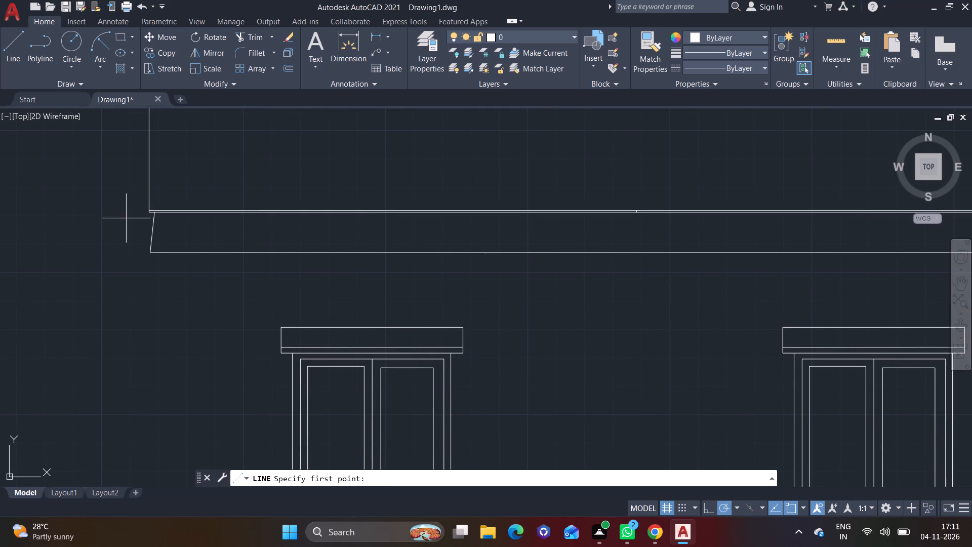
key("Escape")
Copy the horizontal board line with its slanted end downward five times, stacking each copy directly below the previous one.
left_click(166, 254)
left_click(152, 234)
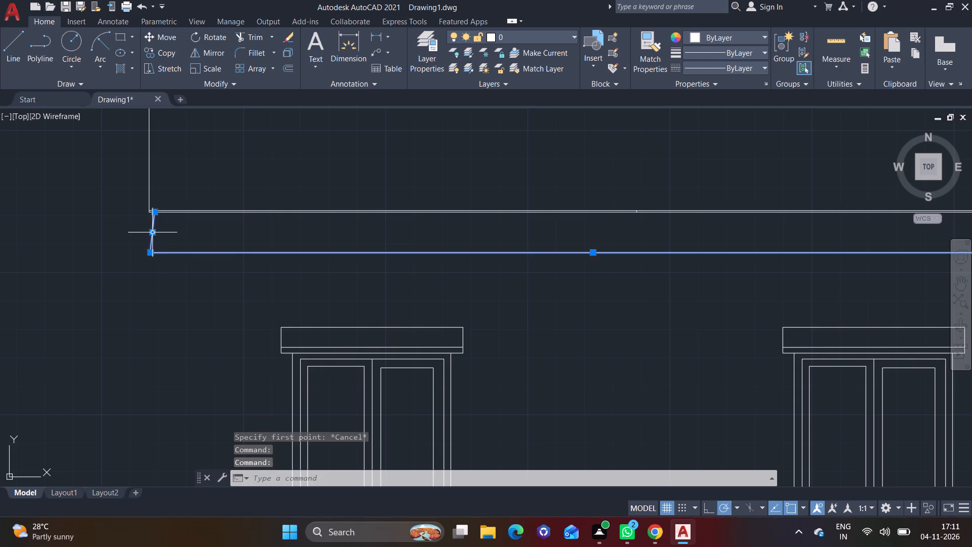
scroll(245, 283, "down", 3)
scroll(255, 287, "up", 1)
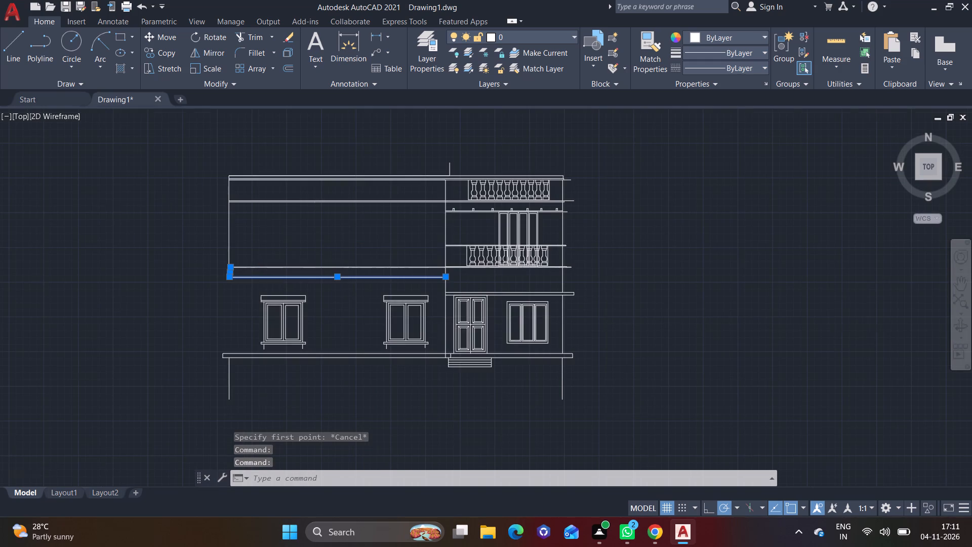
scroll(255, 287, "up", 2)
left_click(163, 53)
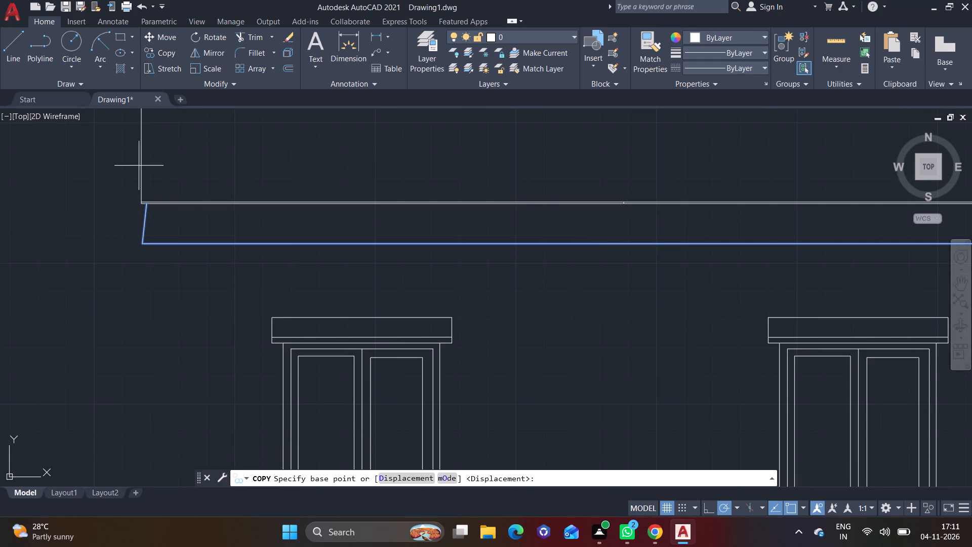
middle_click_drag(590, 286, 289, 262)
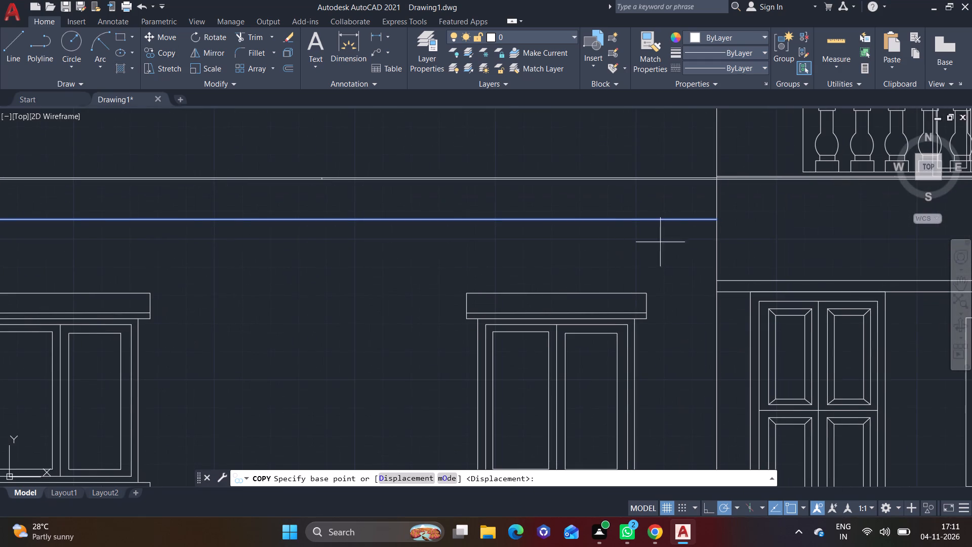
left_click(718, 220)
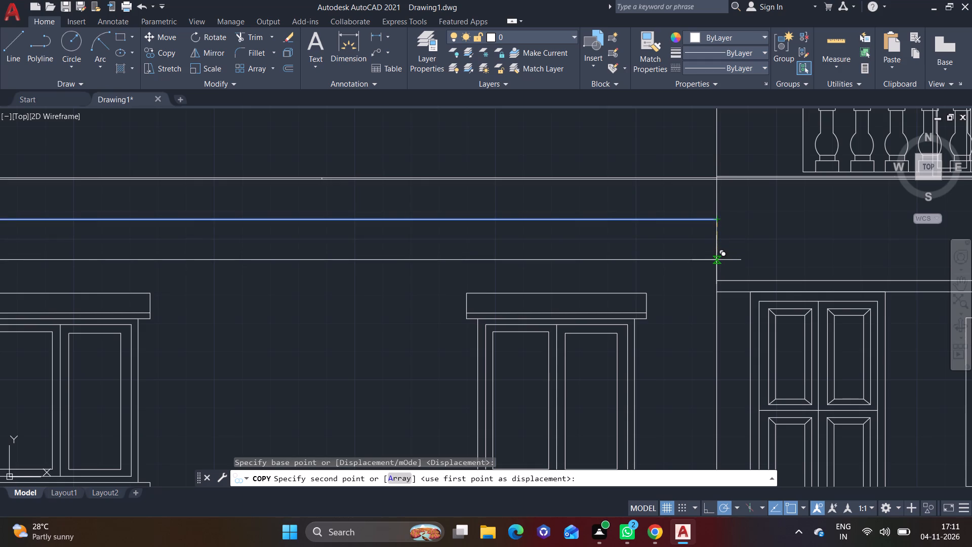
middle_click_drag(716, 260, 869, 262)
middle_click_drag(861, 275, 915, 259)
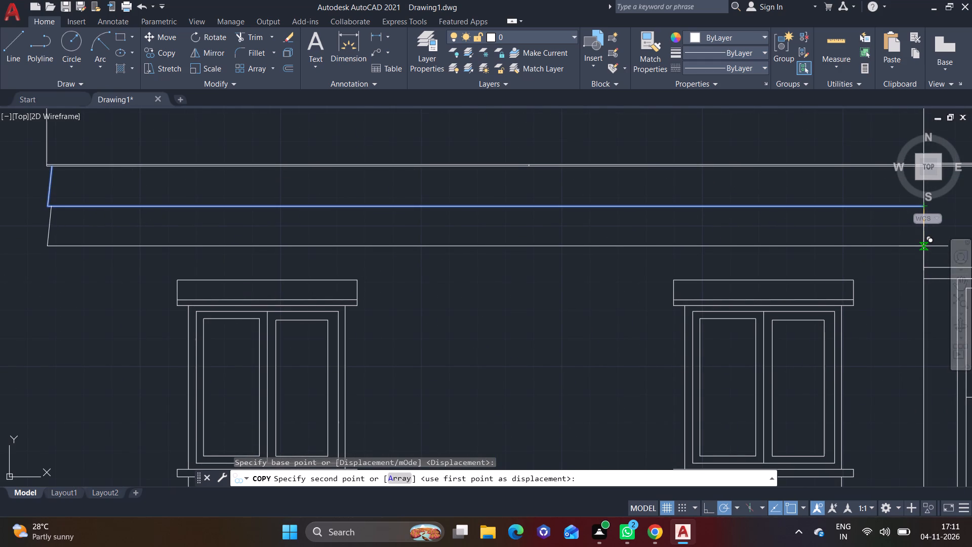
left_click(923, 246)
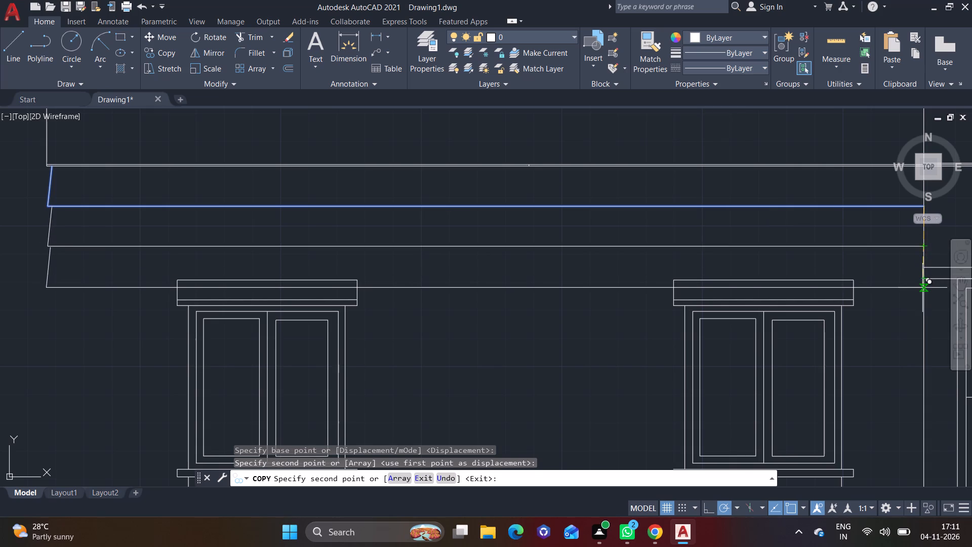
left_click(923, 287)
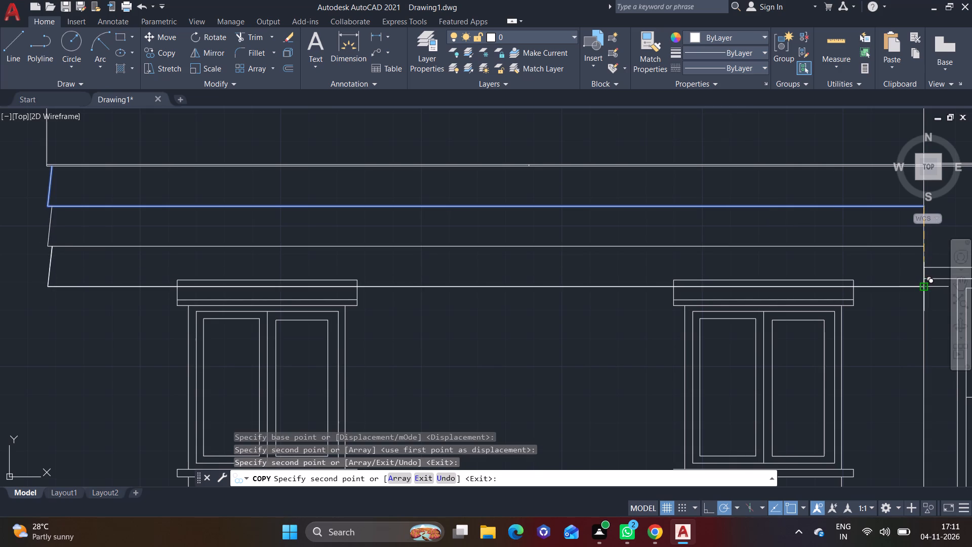
left_click(922, 328)
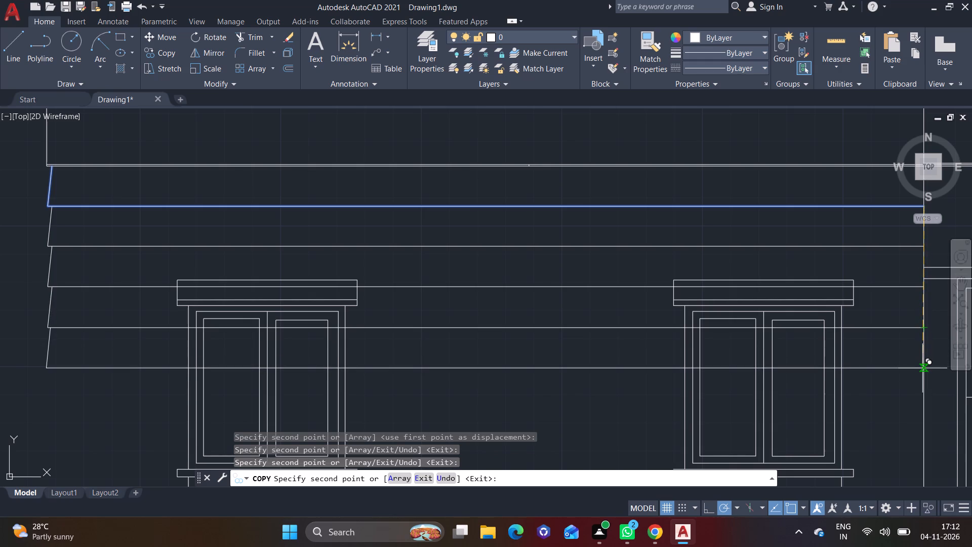
left_click(922, 368)
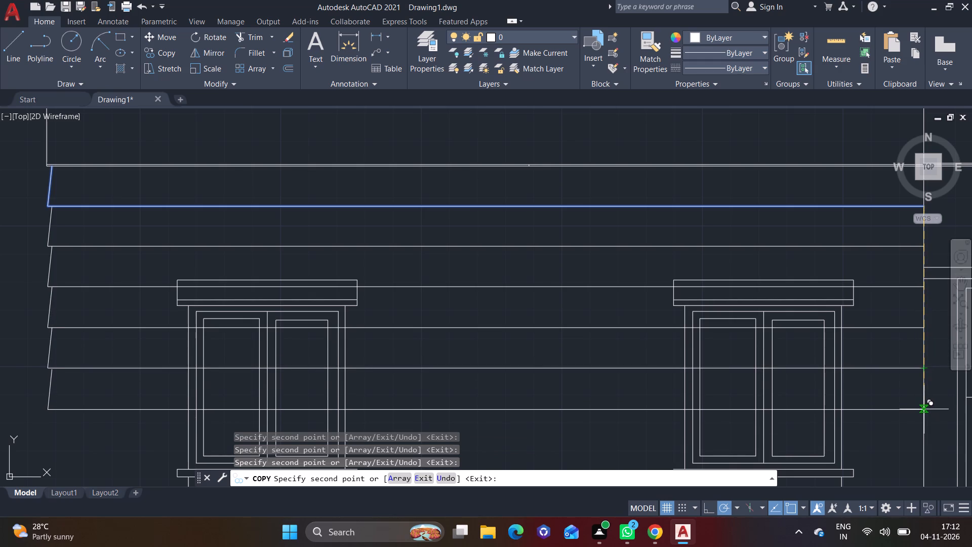
left_click(924, 408)
Place three more copies of the board below the last one, ending at the plinth's bottom line.
middle_click_drag(928, 454, 932, 357)
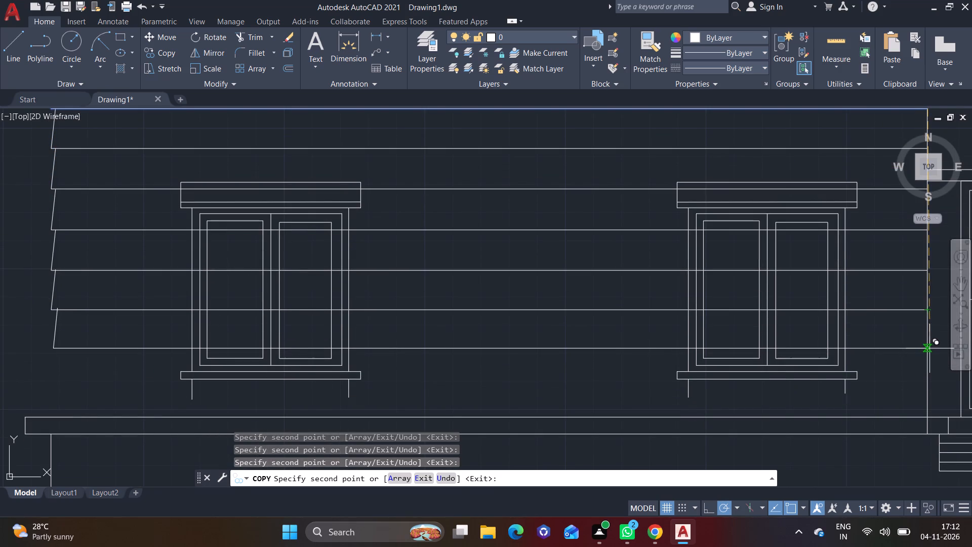
left_click(926, 350)
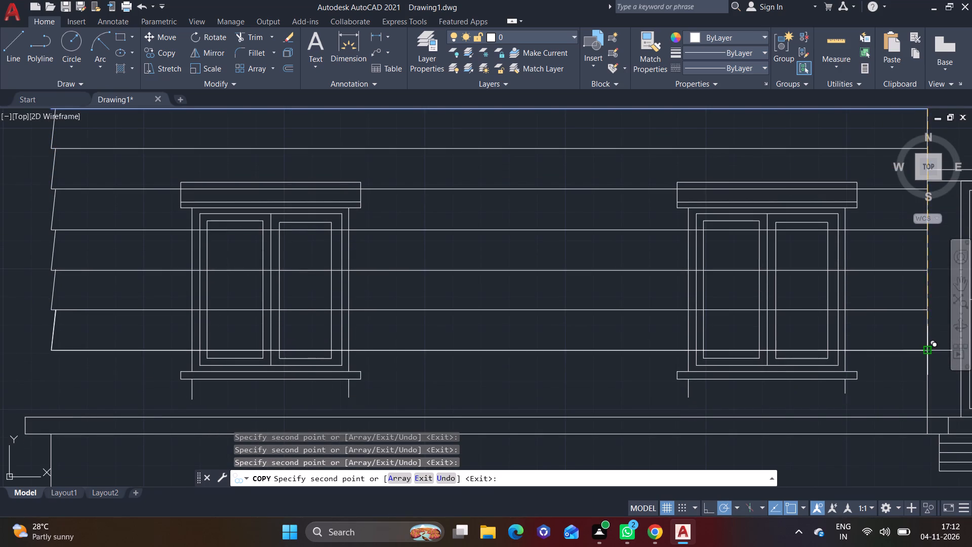
left_click(926, 390)
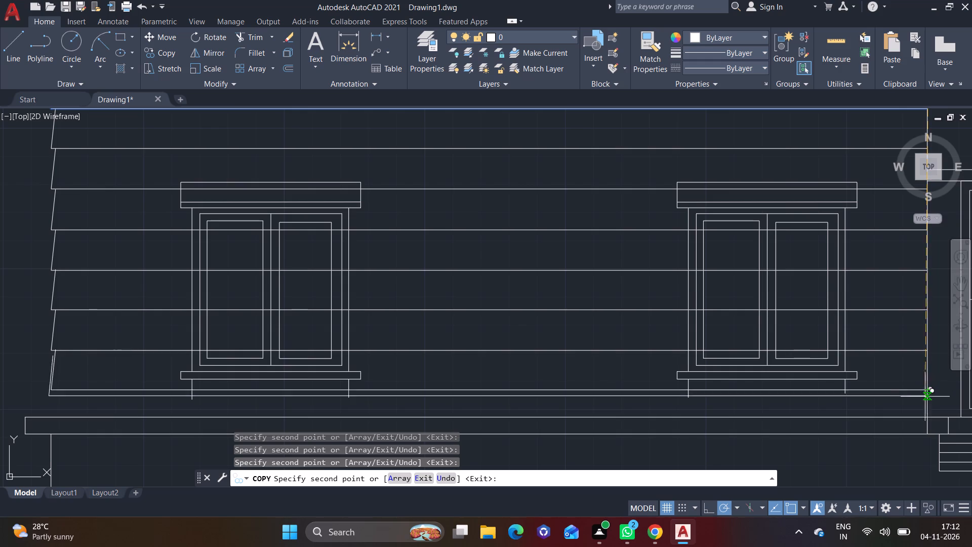
left_click(929, 430)
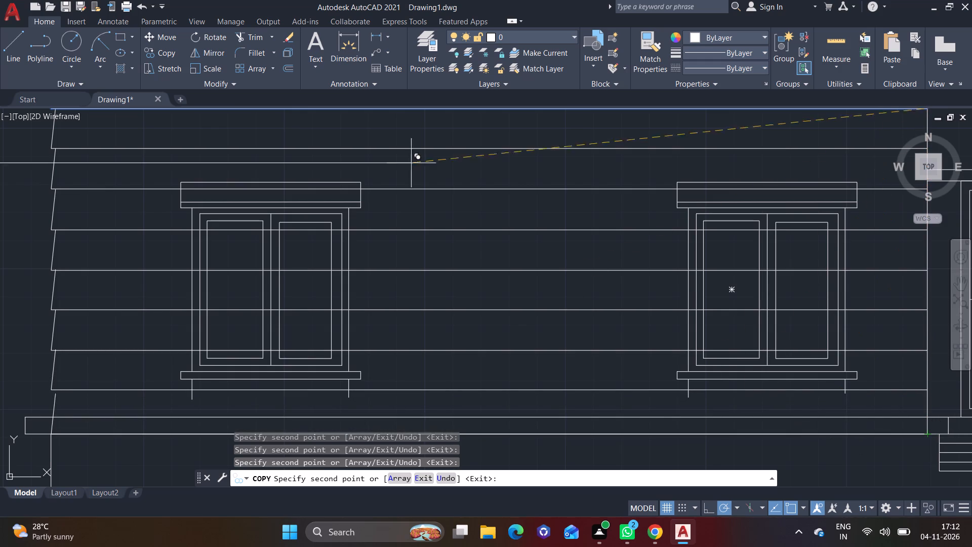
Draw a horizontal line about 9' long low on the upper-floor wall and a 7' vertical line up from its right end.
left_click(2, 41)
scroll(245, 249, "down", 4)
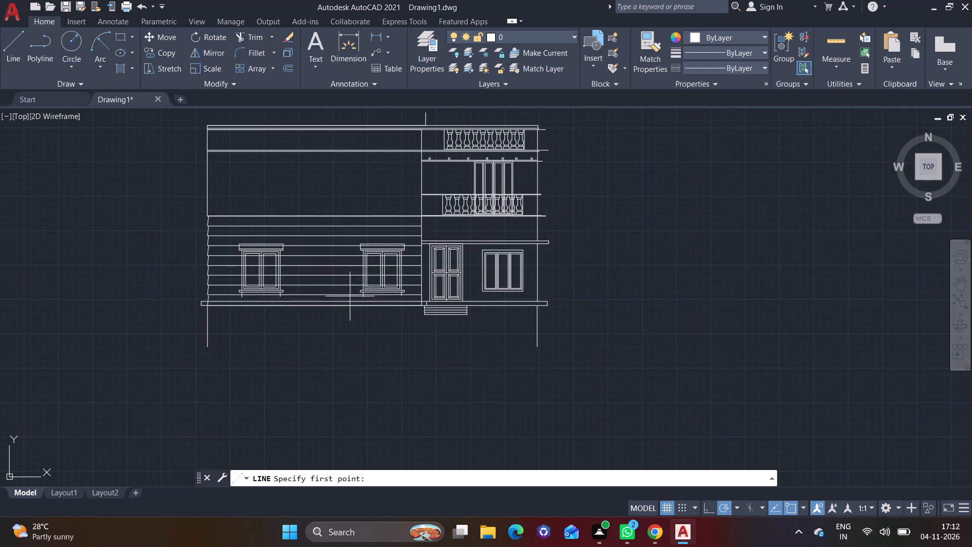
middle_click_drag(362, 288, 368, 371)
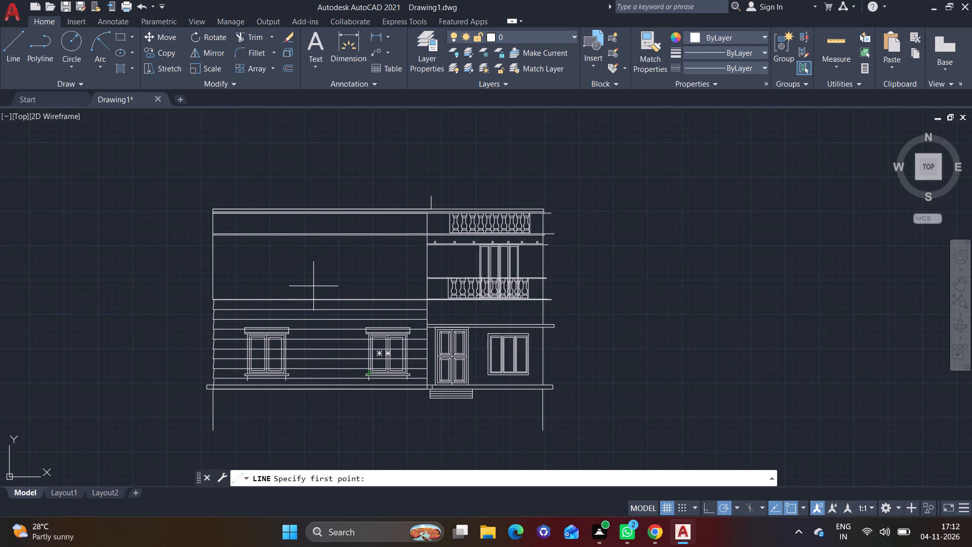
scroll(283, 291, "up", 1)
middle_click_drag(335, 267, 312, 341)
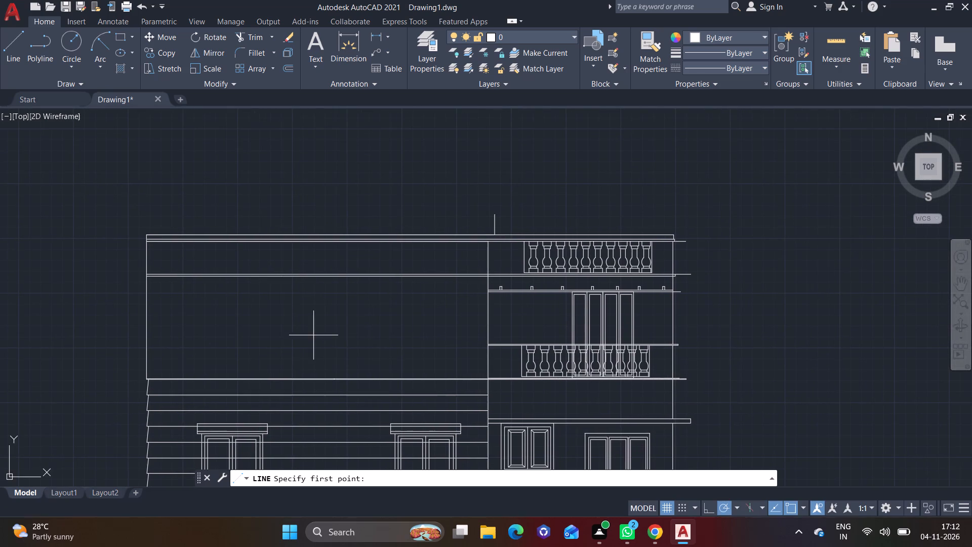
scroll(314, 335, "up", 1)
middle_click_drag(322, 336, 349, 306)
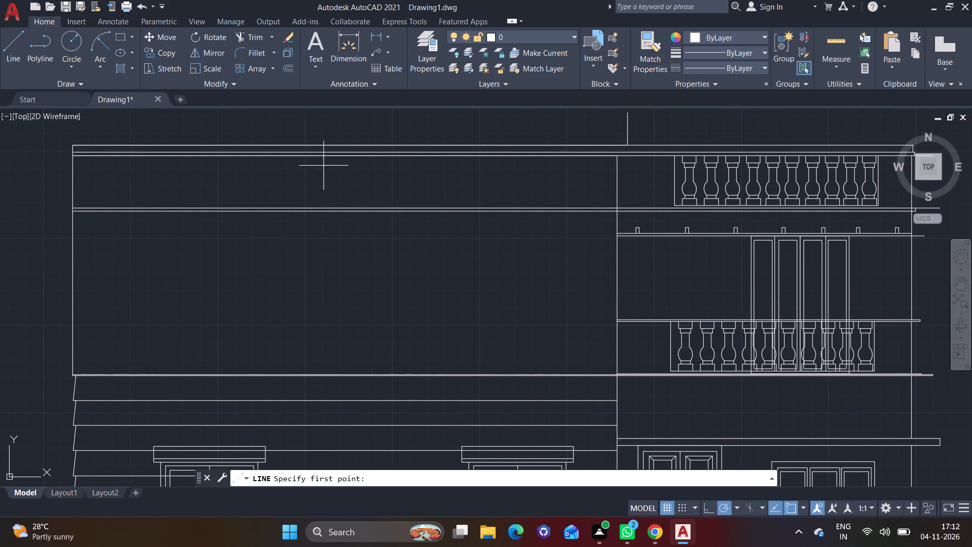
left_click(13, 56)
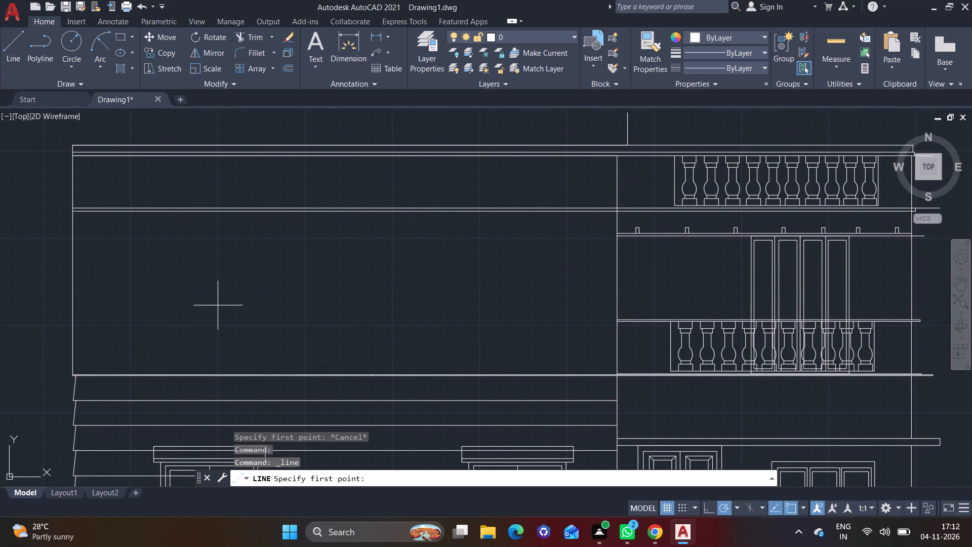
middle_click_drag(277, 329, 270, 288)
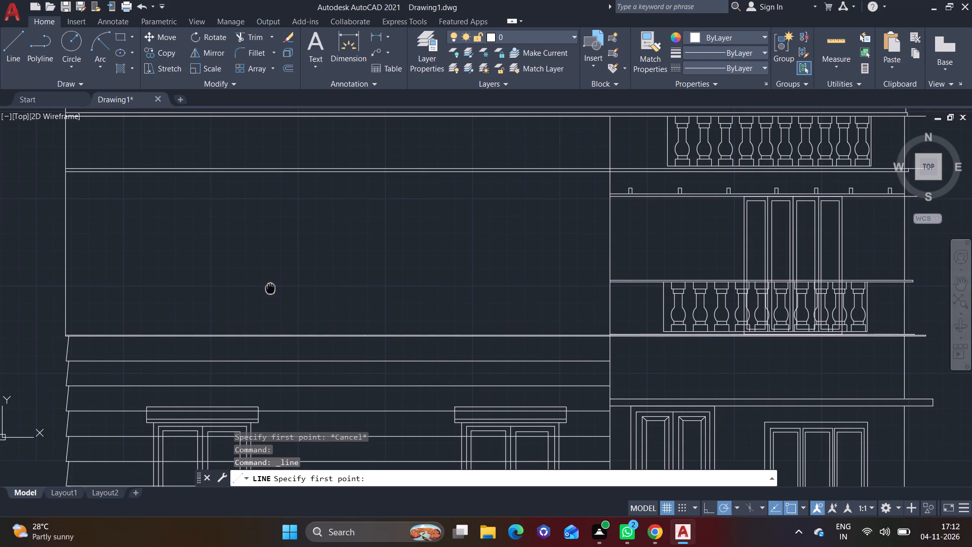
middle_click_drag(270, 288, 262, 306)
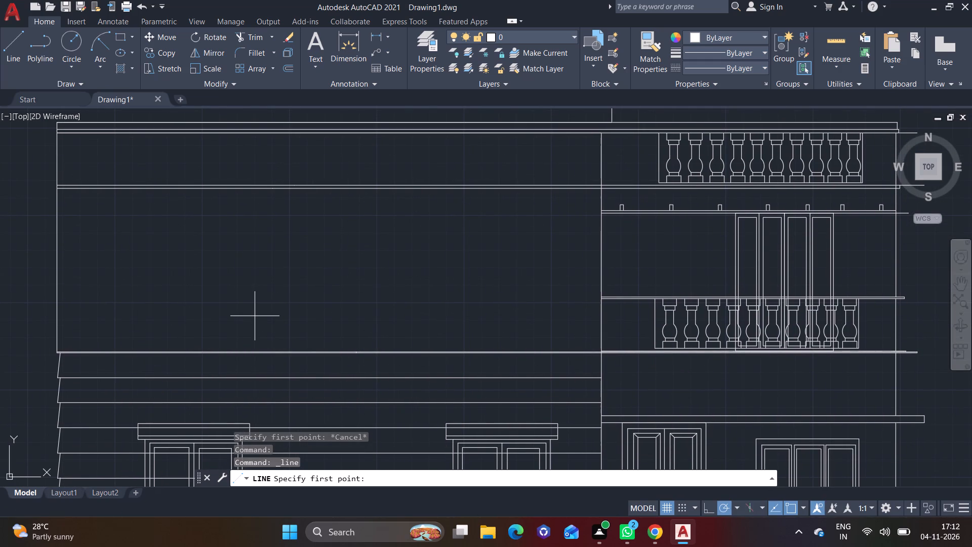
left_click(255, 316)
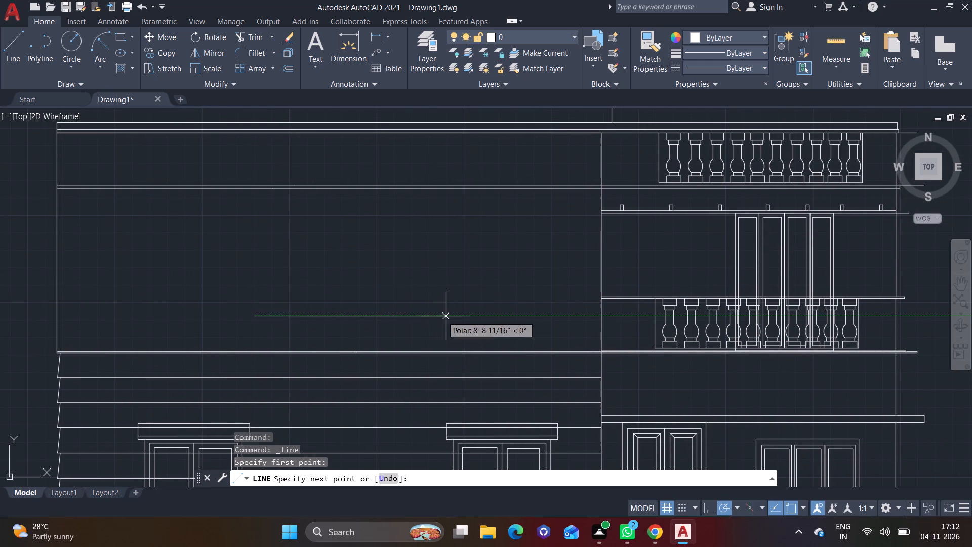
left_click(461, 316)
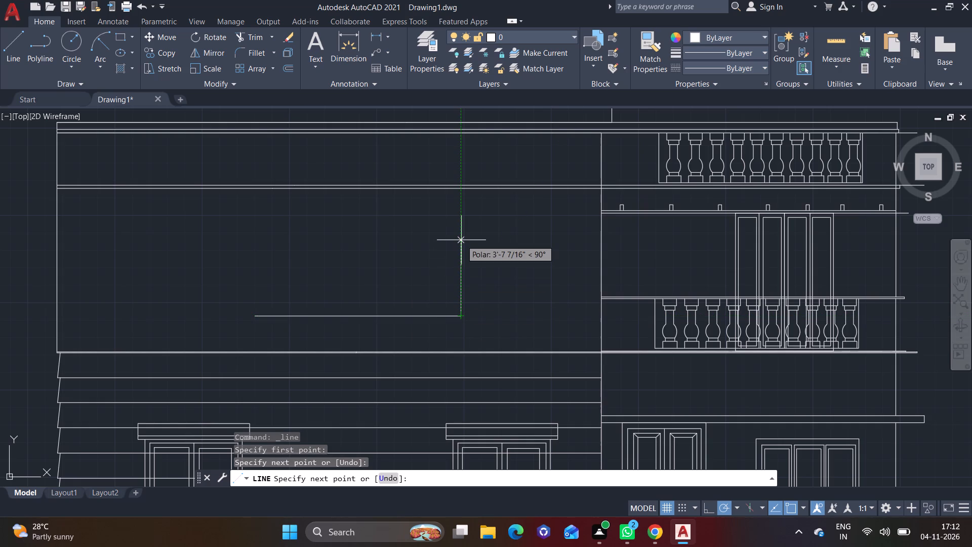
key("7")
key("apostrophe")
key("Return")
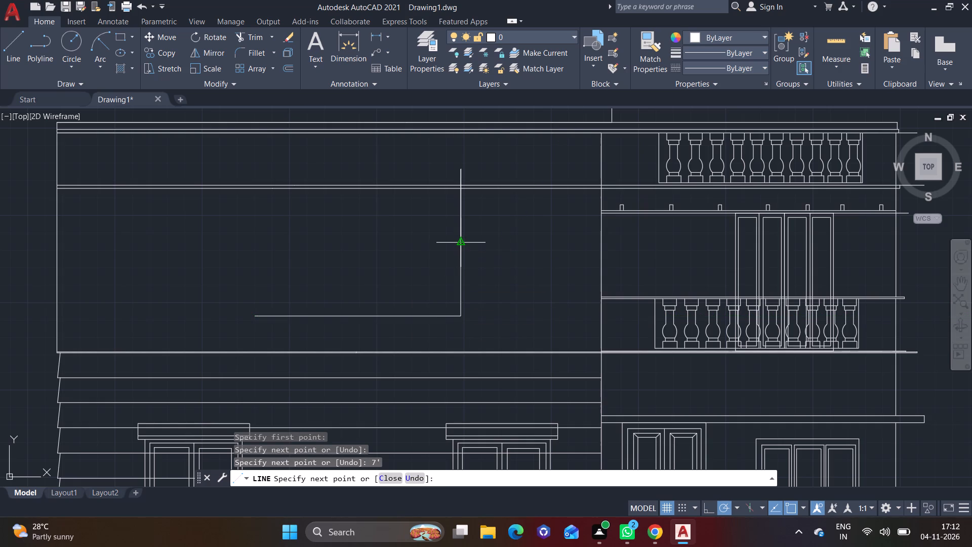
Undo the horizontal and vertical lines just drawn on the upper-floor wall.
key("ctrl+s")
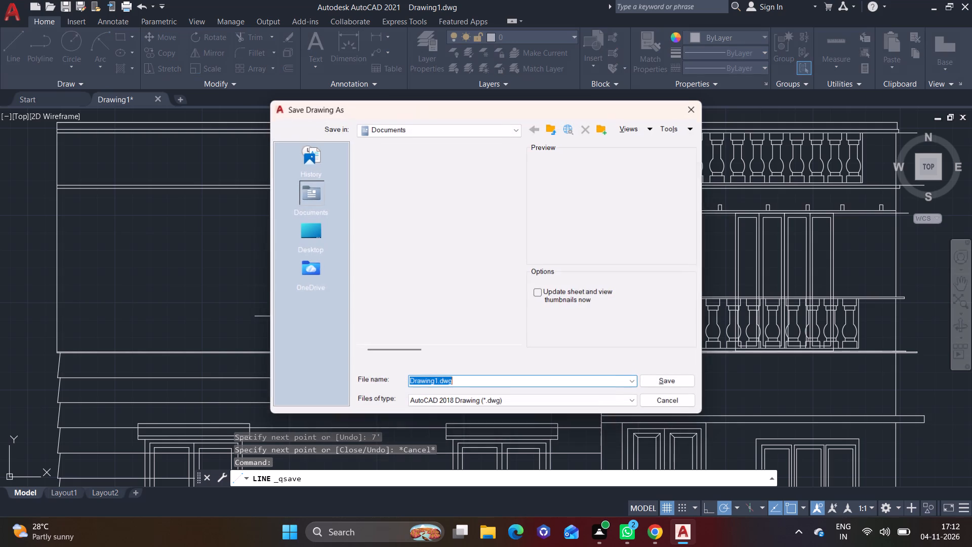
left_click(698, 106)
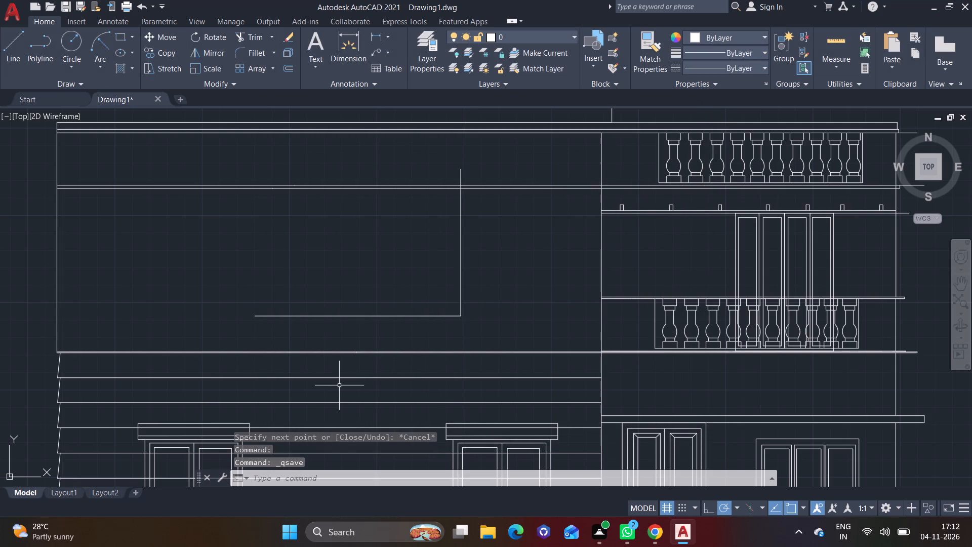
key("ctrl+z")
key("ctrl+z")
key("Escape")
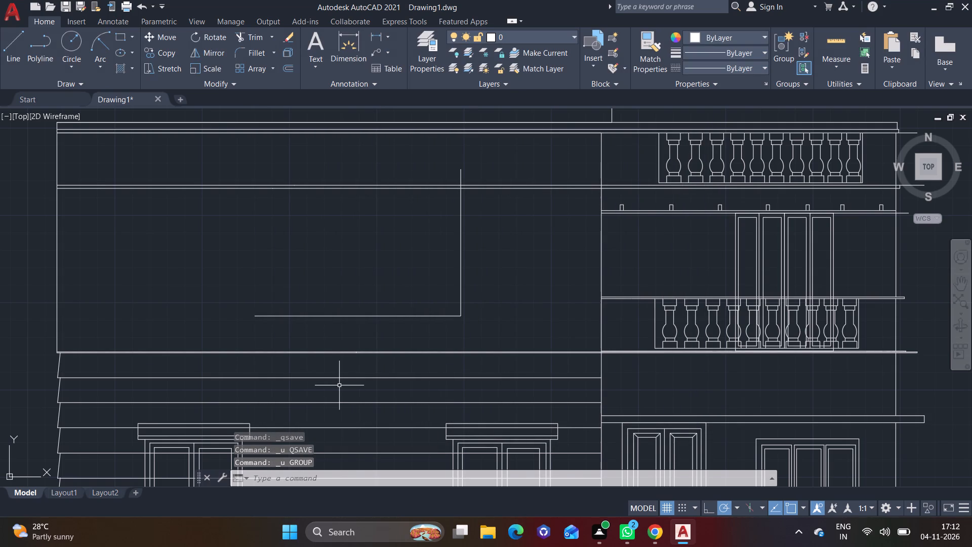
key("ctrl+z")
Draw a horizontal line about 9'-6" long, low on the blank upper-floor wall above the siding.
middle_click_drag(302, 314, 271, 297)
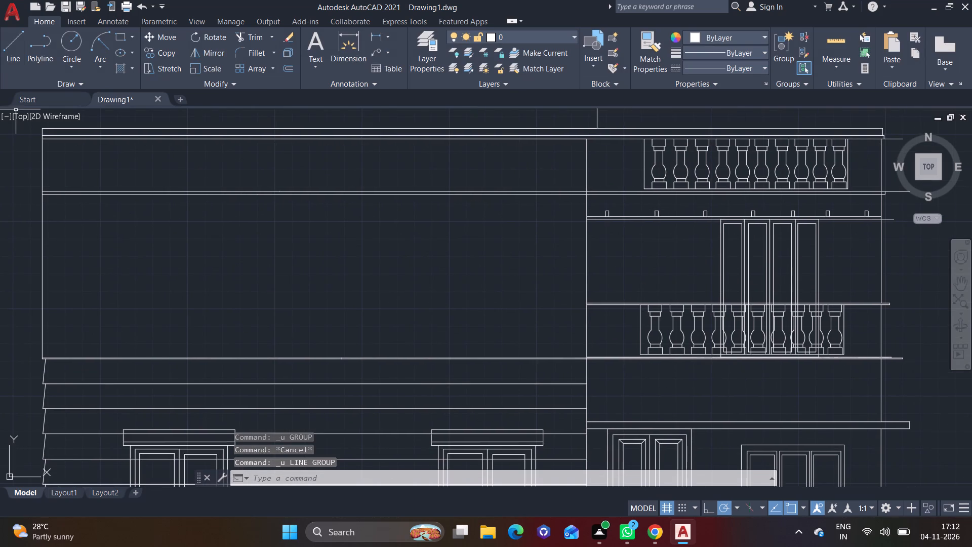
left_click(5, 56)
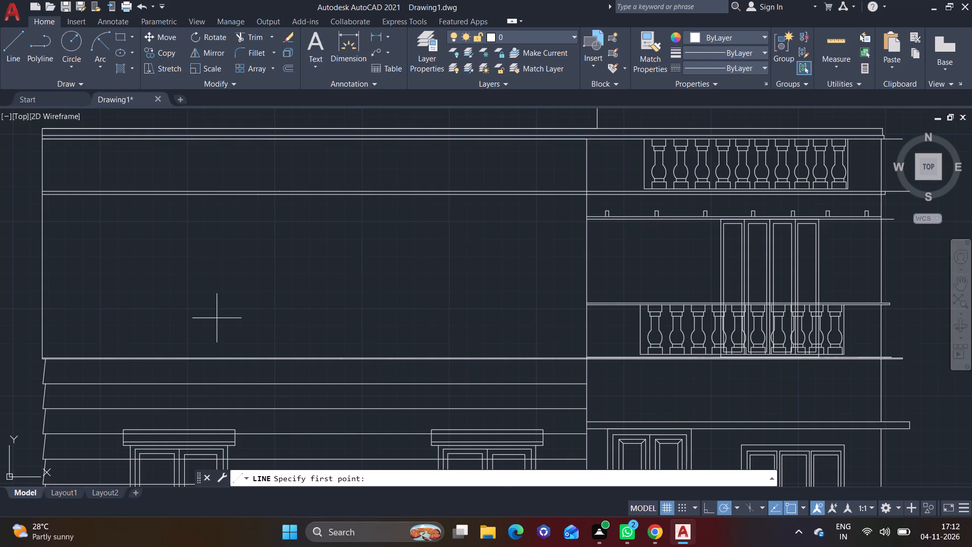
left_click(244, 328)
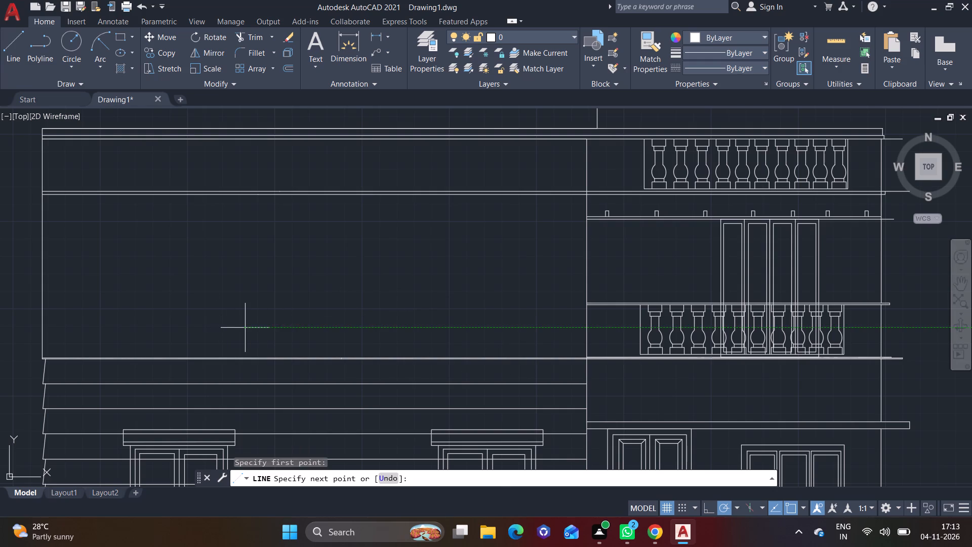
left_click(444, 334)
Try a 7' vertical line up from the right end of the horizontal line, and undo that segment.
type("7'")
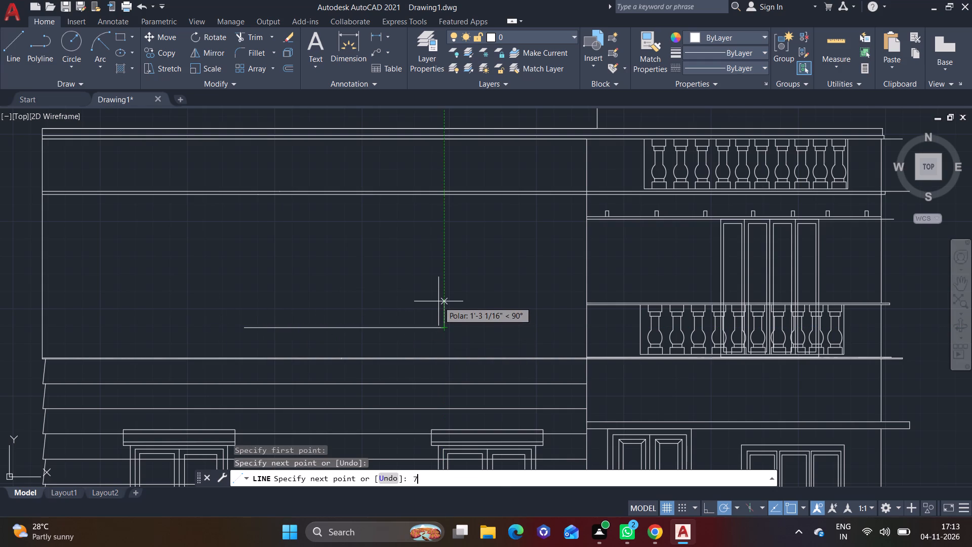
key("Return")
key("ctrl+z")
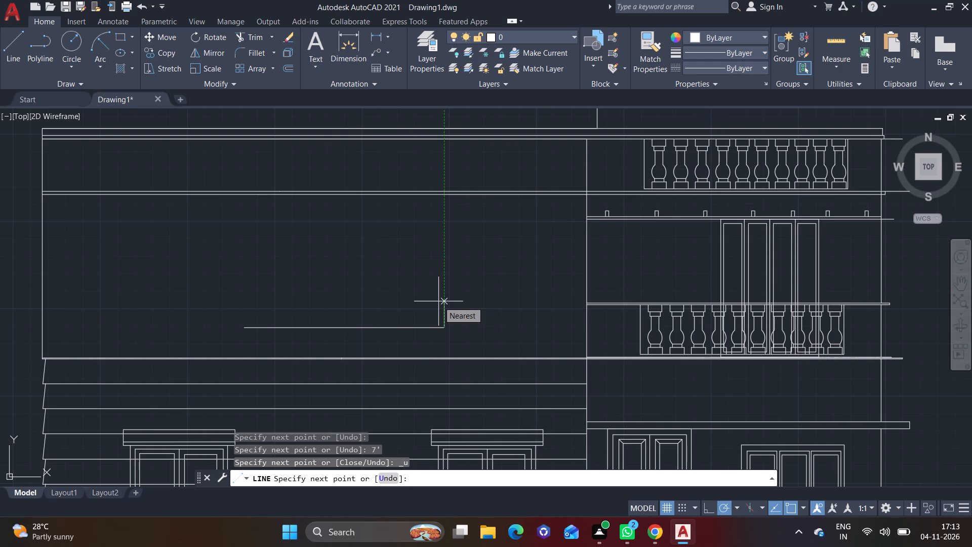
Draw a vertical line up from the horizontal line's right end, stopping below the upper double band line, and finish the line.
middle_click_drag(471, 247, 482, 291)
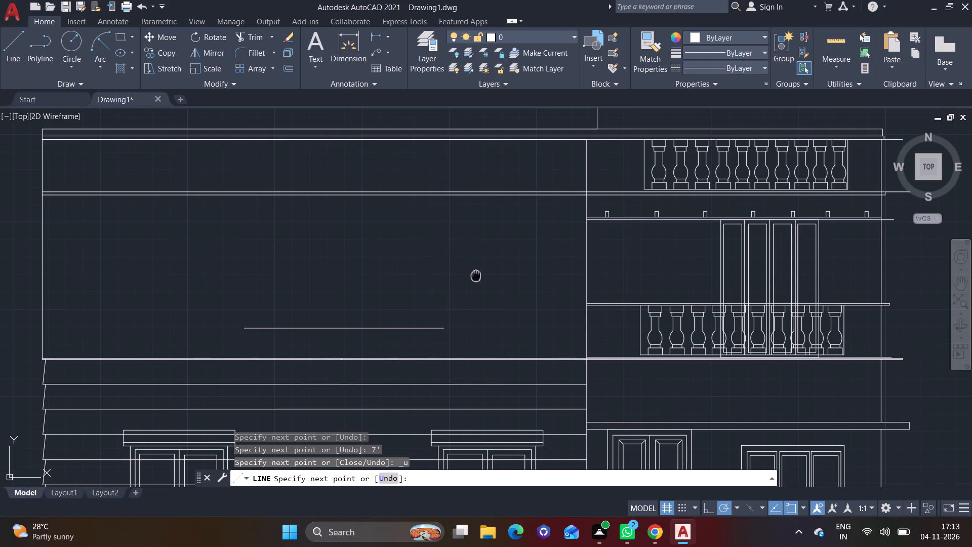
middle_click_drag(482, 291, 489, 311)
left_click(466, 296)
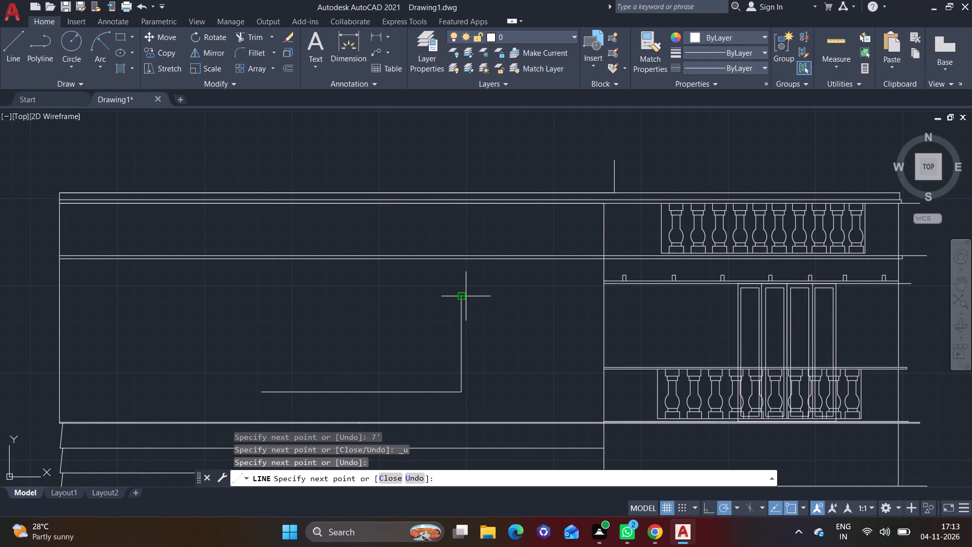
right_click(466, 296)
left_click(489, 303)
Close the opening's rectangle on the upper-floor wall with a horizontal top line and a vertical line down to the base line's free end.
left_click(10, 60)
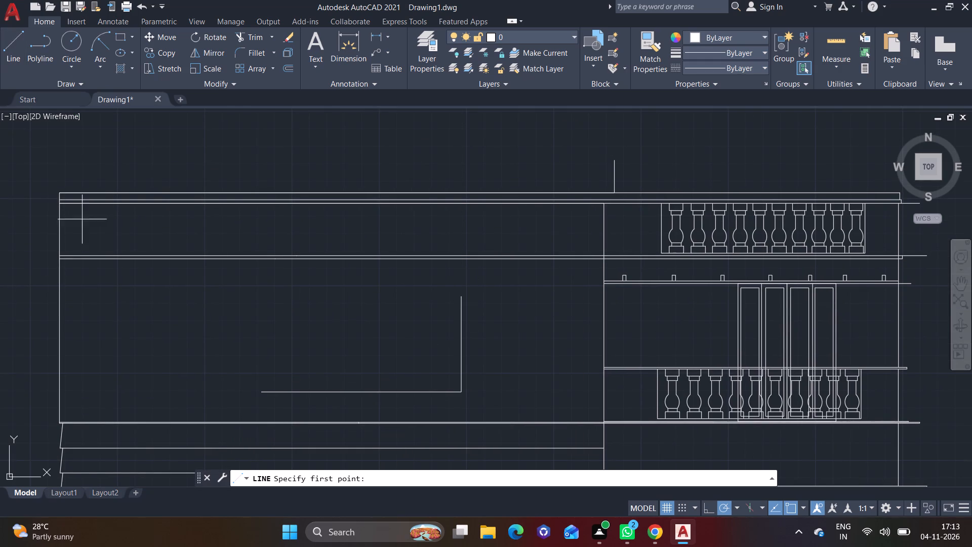
left_click(463, 297)
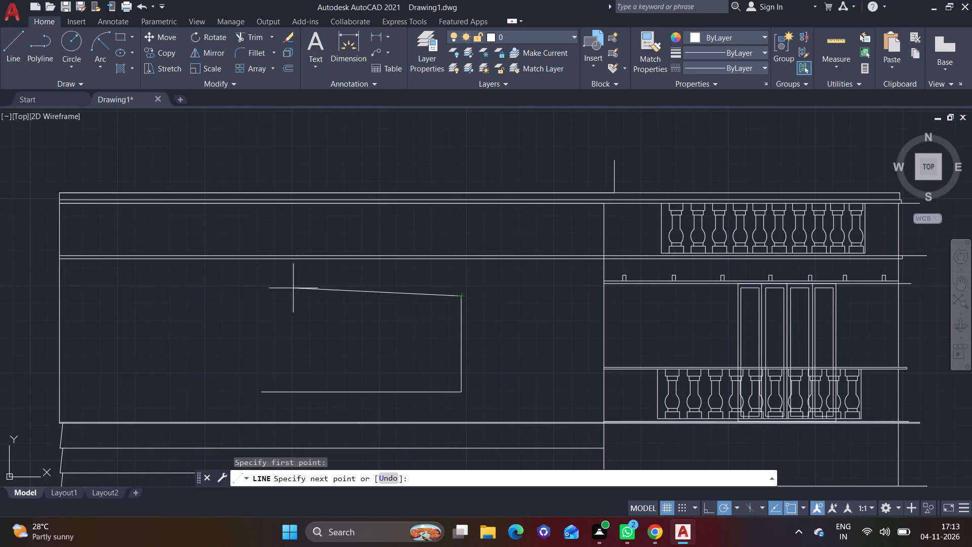
left_click(256, 298)
left_click(257, 391)
right_click(257, 391)
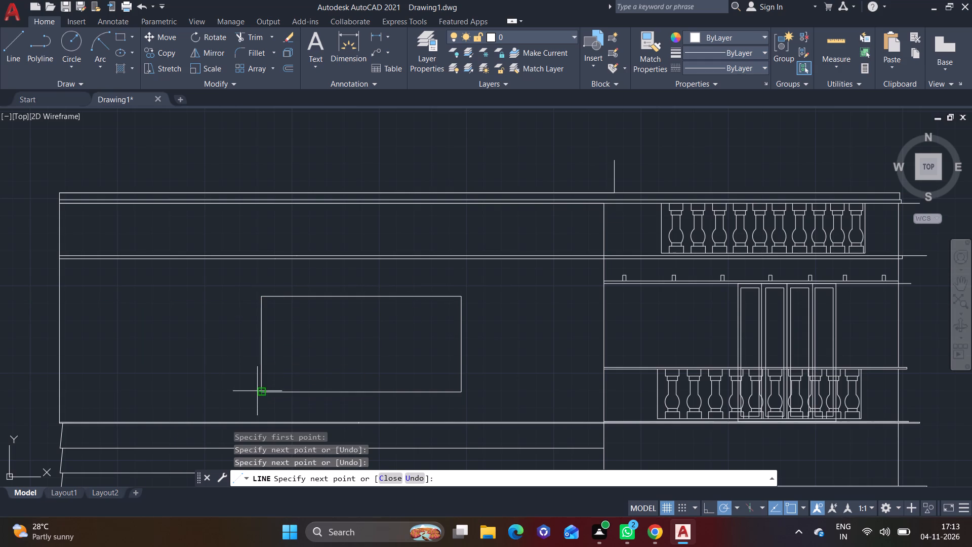
left_click(301, 244)
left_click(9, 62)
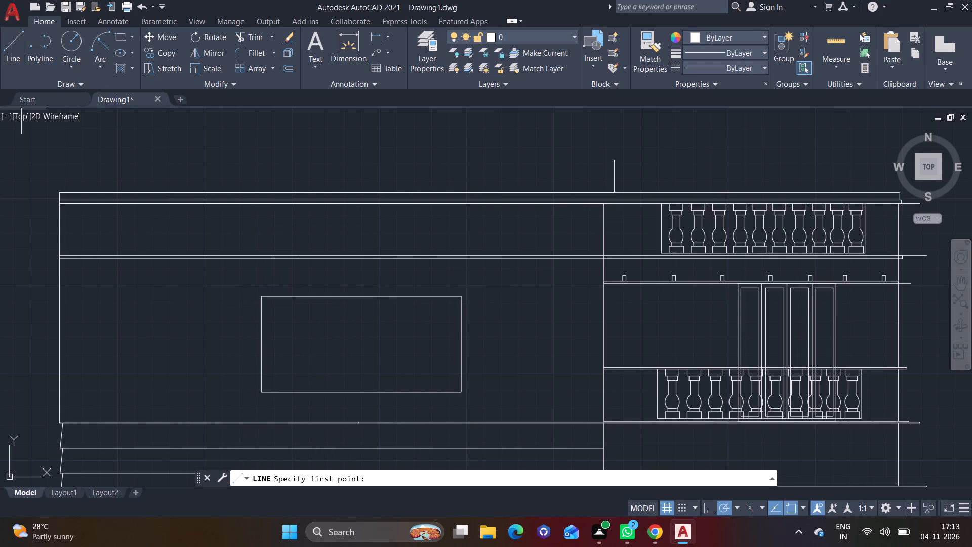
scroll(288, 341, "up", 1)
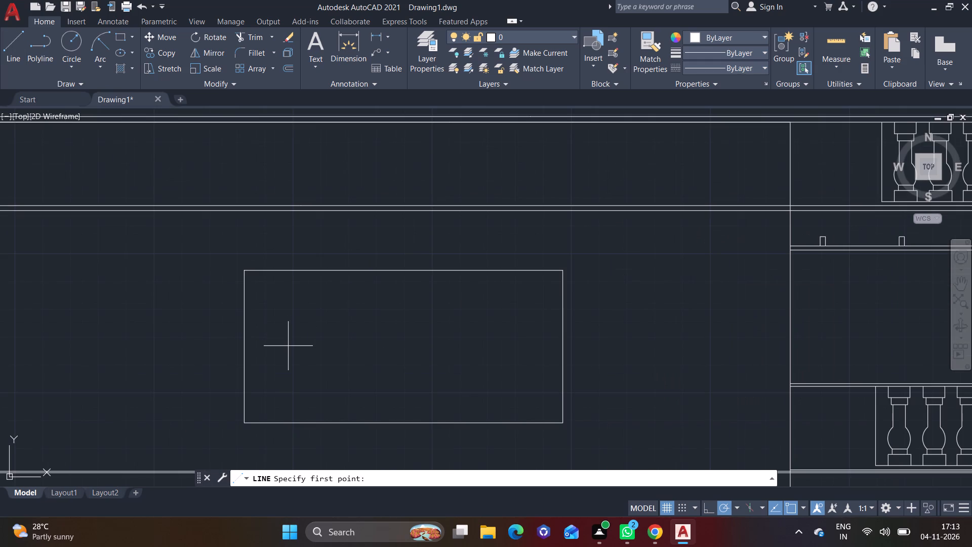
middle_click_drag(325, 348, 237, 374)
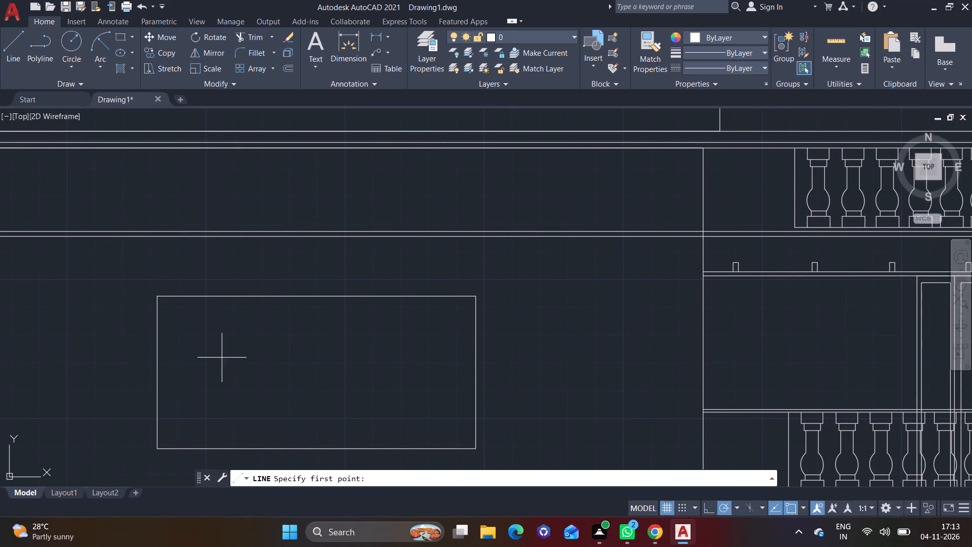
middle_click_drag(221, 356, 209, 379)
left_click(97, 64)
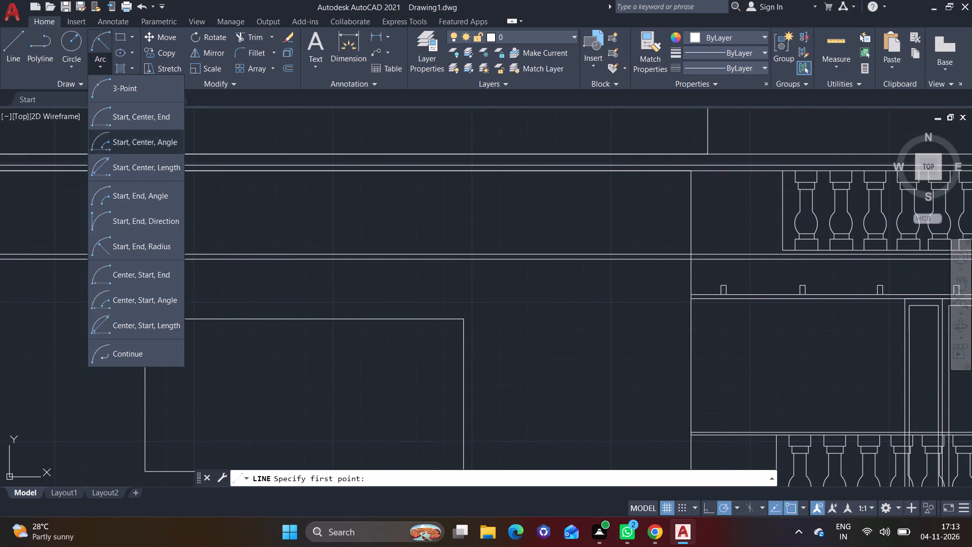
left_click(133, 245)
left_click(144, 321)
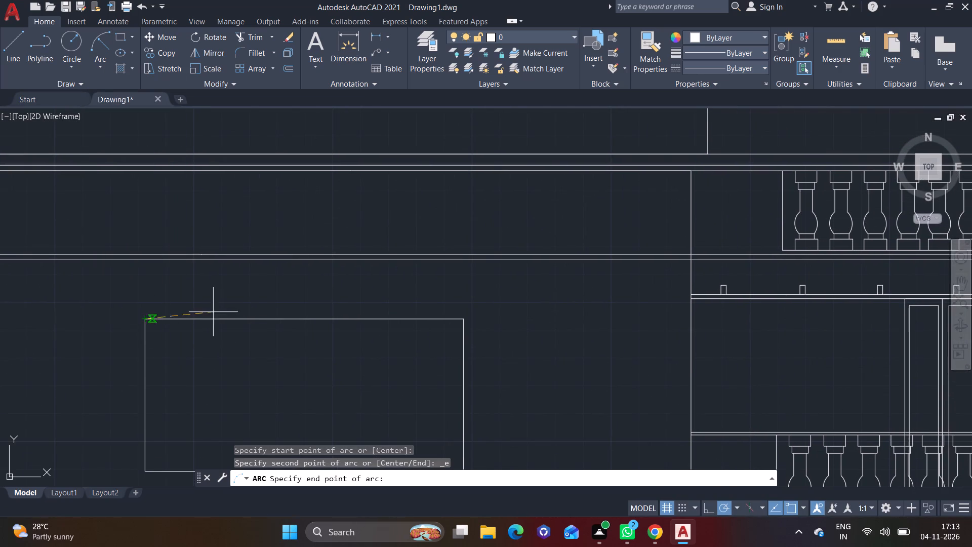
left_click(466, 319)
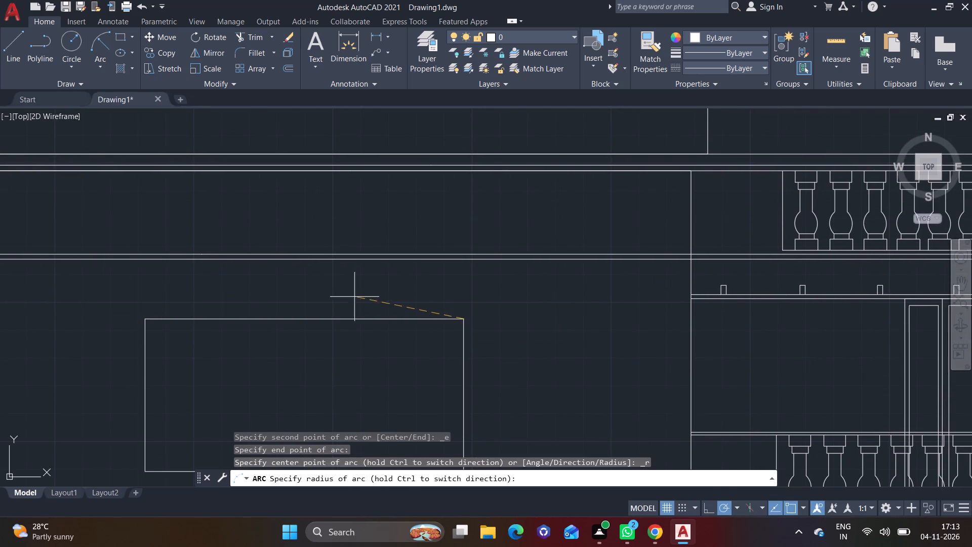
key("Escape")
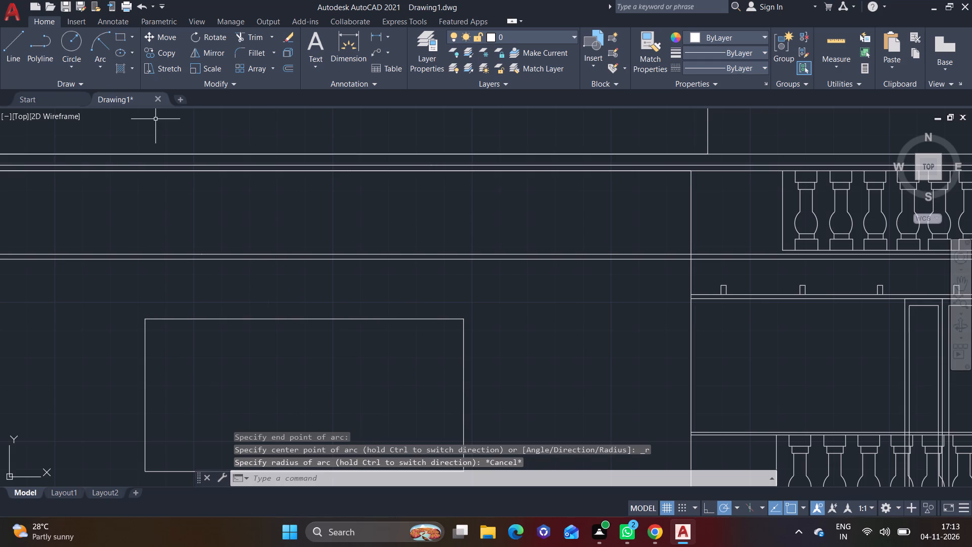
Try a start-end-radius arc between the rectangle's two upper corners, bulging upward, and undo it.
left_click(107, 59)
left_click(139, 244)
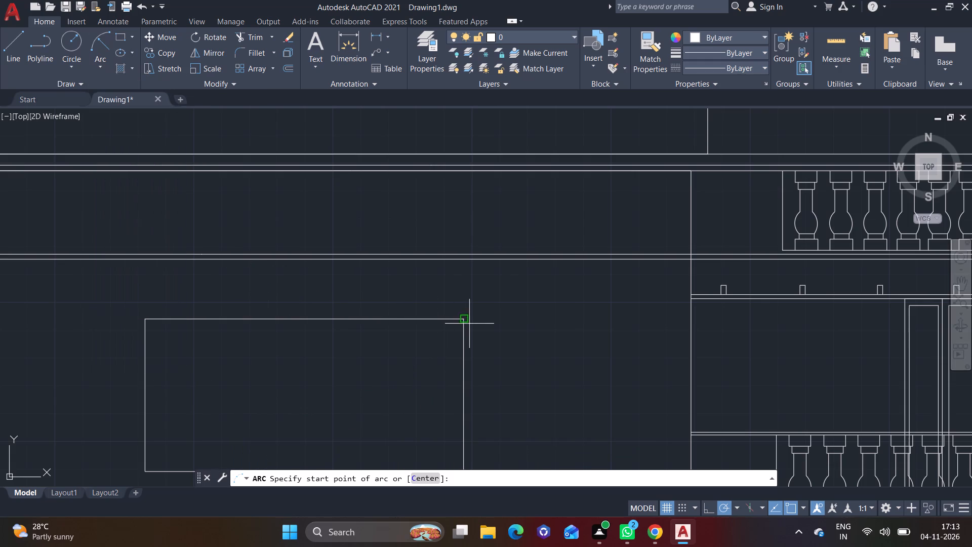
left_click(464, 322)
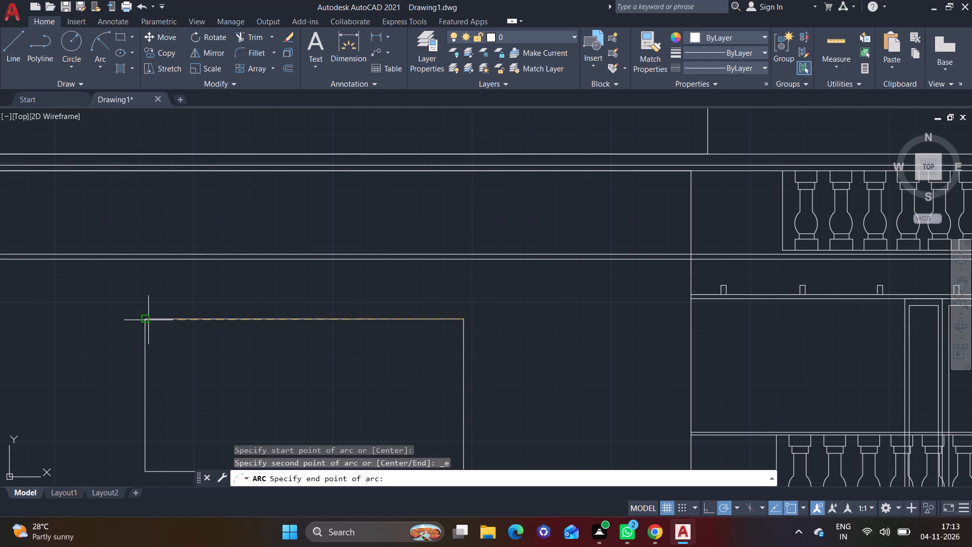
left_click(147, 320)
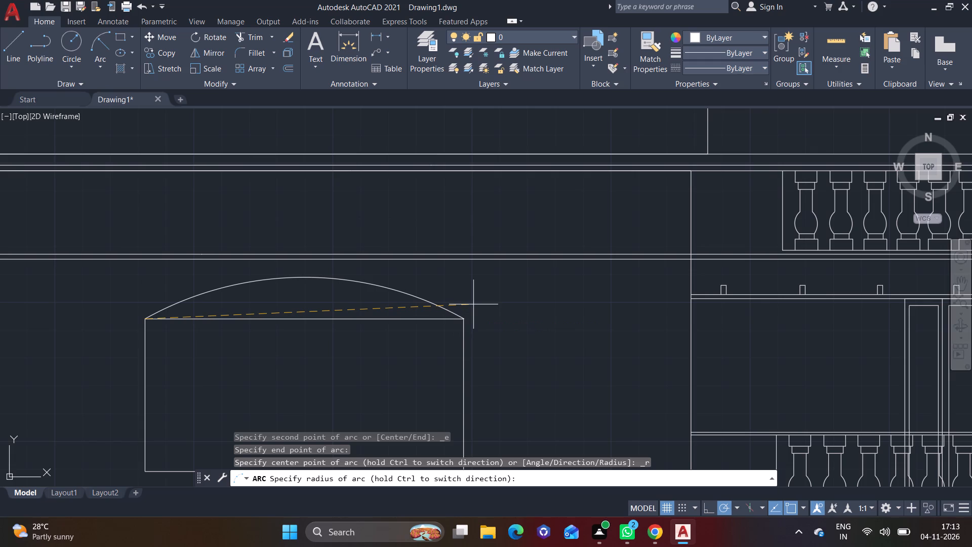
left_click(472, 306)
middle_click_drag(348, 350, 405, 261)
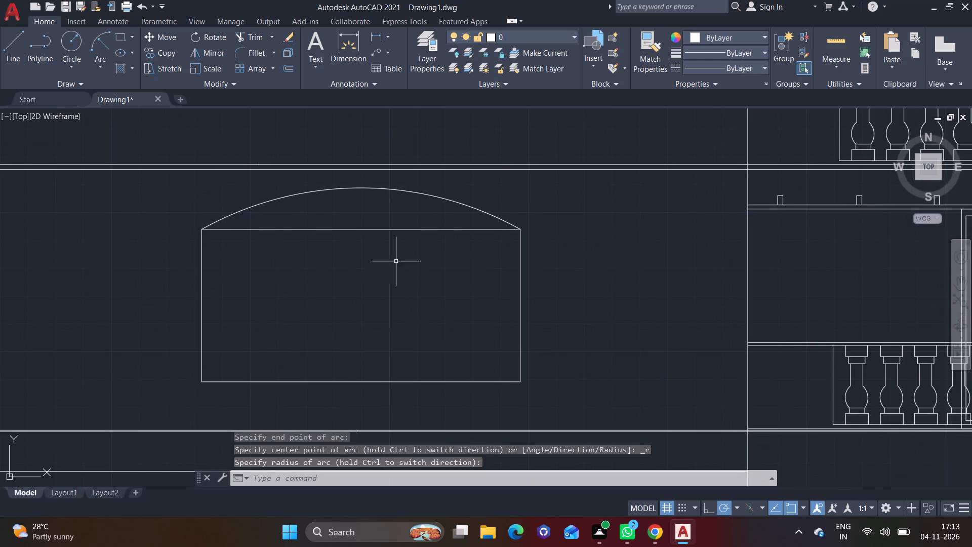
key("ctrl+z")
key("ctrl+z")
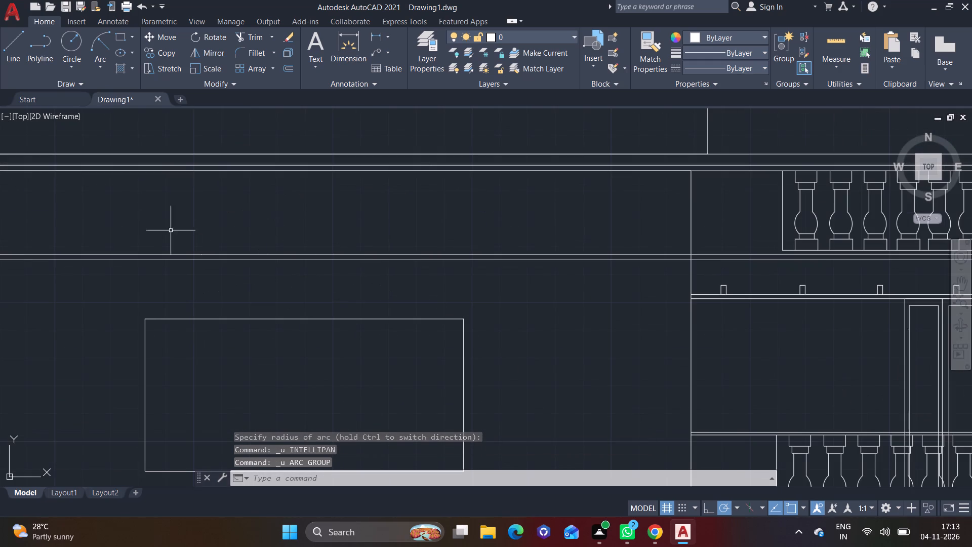
Draw a shallow start-end-radius arc above the rectangle, from its upper right corner to its upper left corner.
left_click(94, 64)
left_click(131, 244)
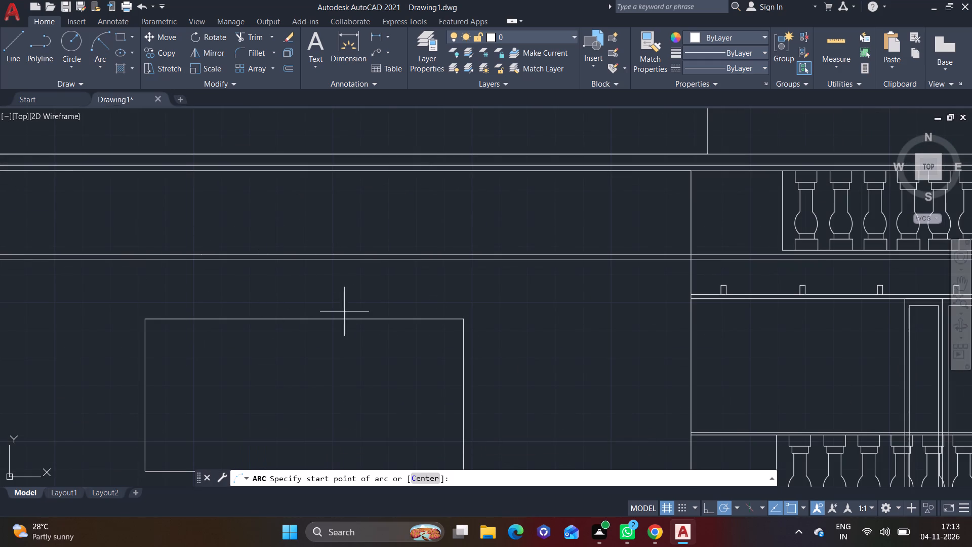
left_click(463, 319)
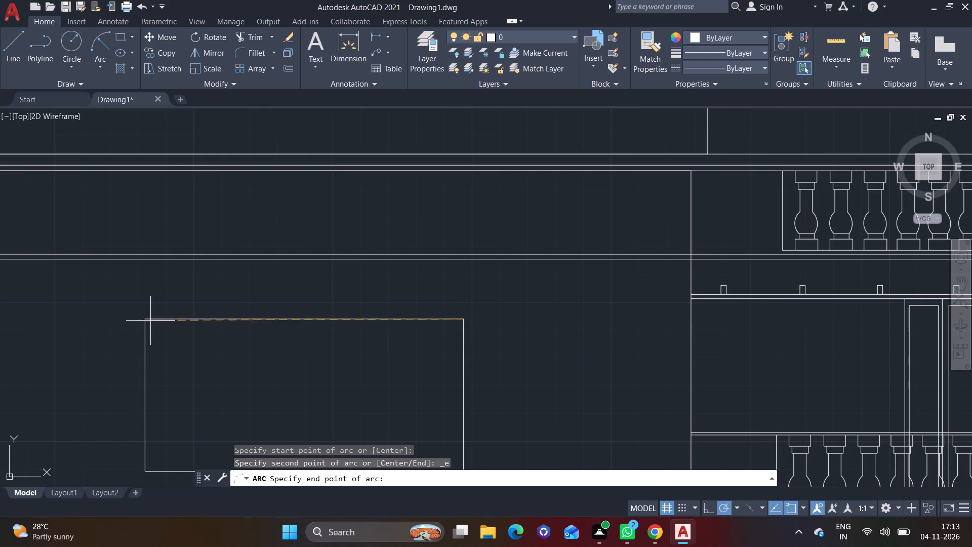
left_click(147, 318)
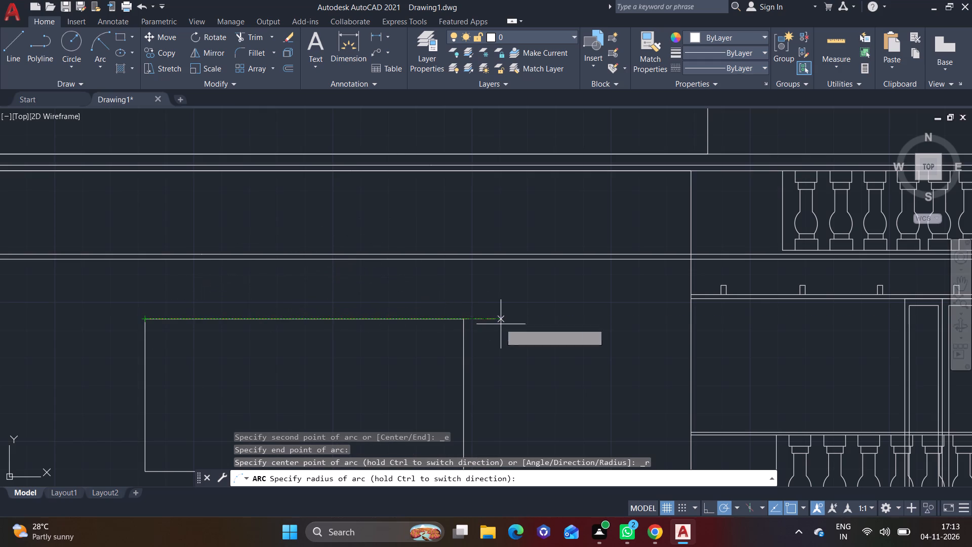
left_click(503, 362)
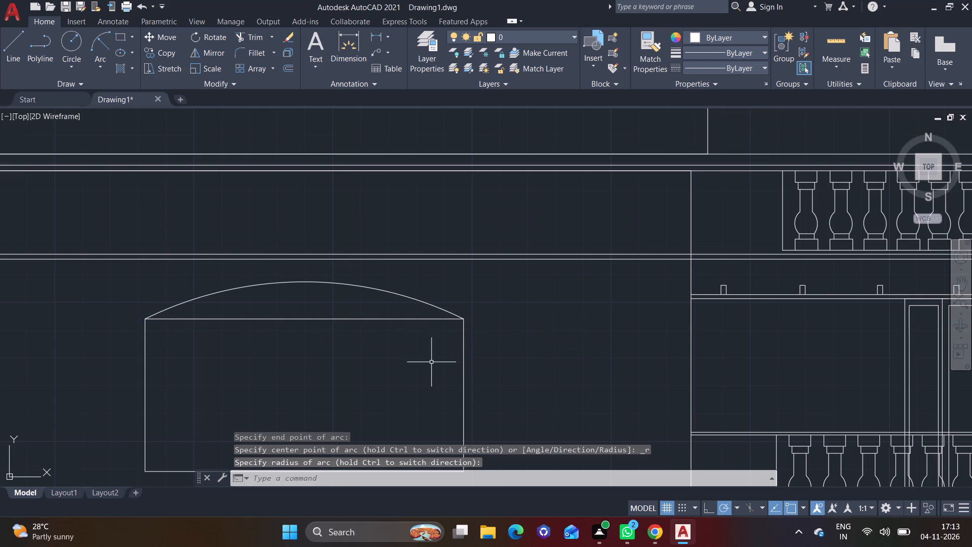
Trim away the rectangle's straight top edge beneath the arc.
left_click(271, 36)
left_click(273, 50)
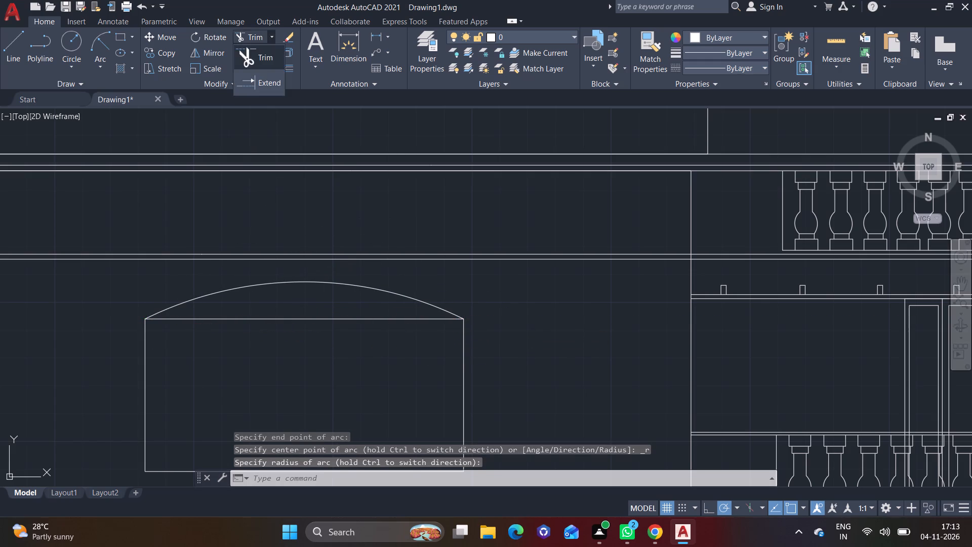
left_click(293, 304)
left_click(291, 339)
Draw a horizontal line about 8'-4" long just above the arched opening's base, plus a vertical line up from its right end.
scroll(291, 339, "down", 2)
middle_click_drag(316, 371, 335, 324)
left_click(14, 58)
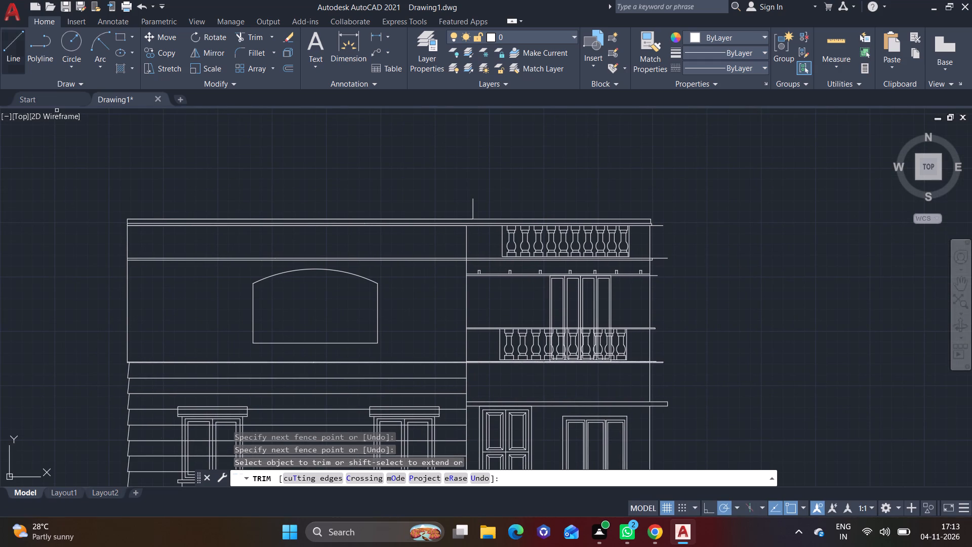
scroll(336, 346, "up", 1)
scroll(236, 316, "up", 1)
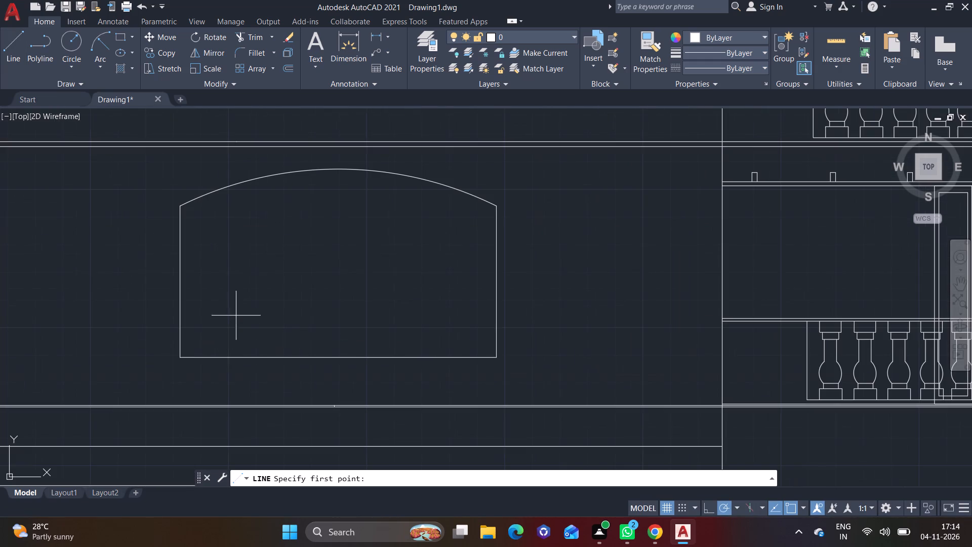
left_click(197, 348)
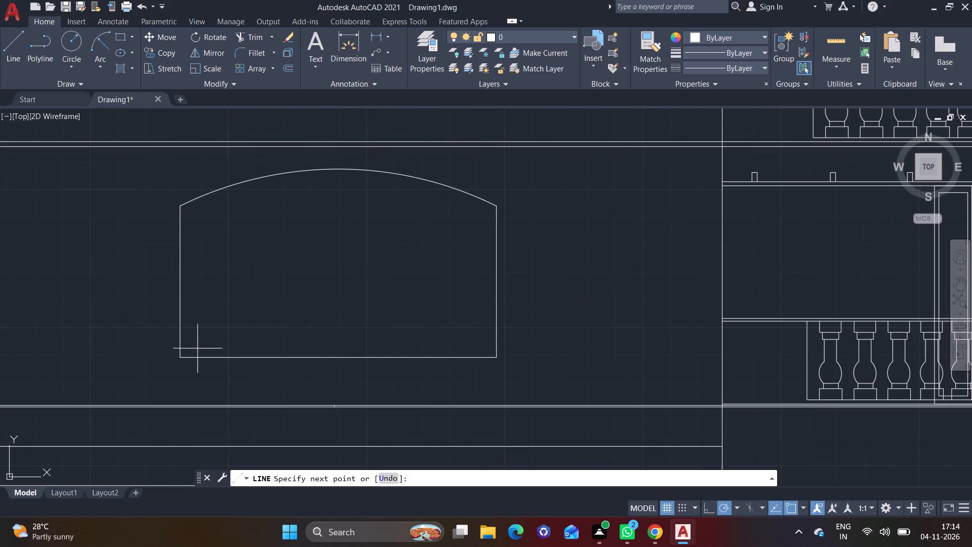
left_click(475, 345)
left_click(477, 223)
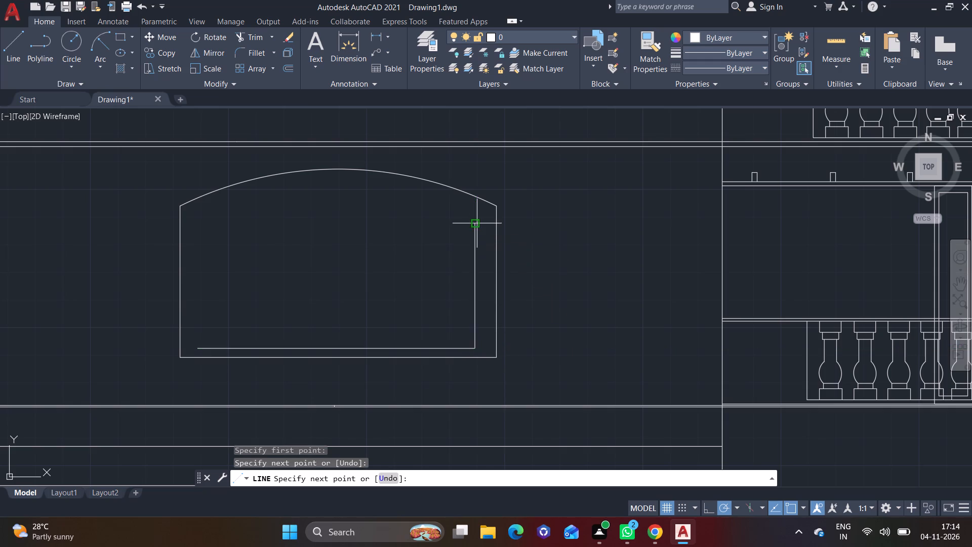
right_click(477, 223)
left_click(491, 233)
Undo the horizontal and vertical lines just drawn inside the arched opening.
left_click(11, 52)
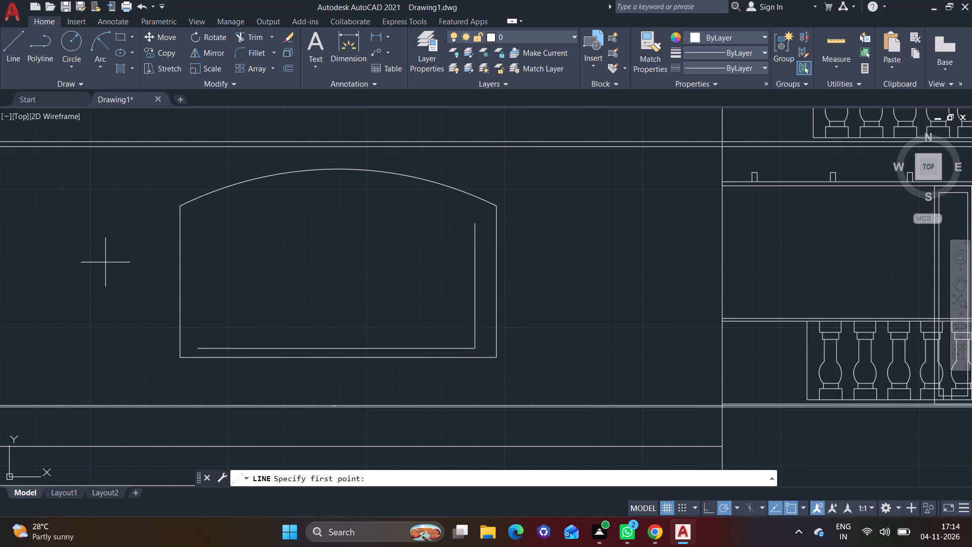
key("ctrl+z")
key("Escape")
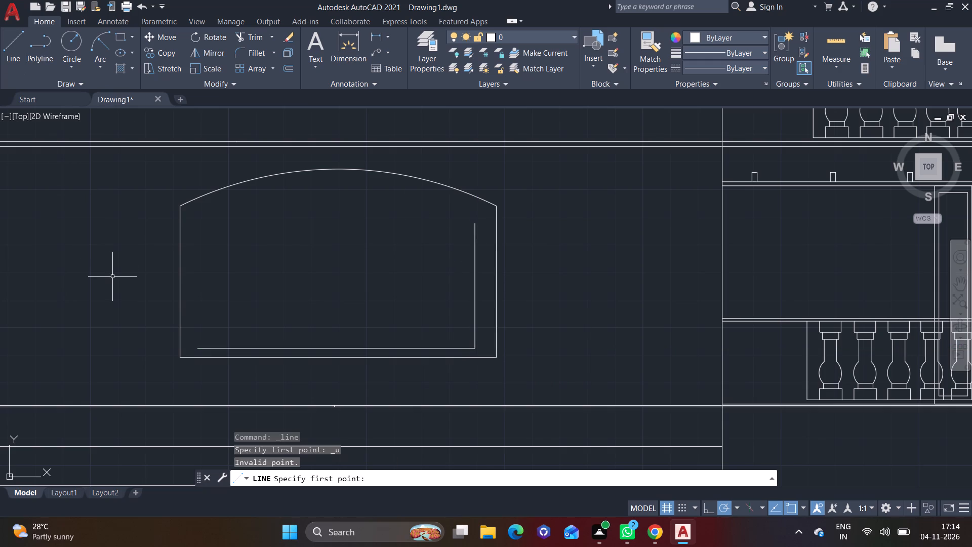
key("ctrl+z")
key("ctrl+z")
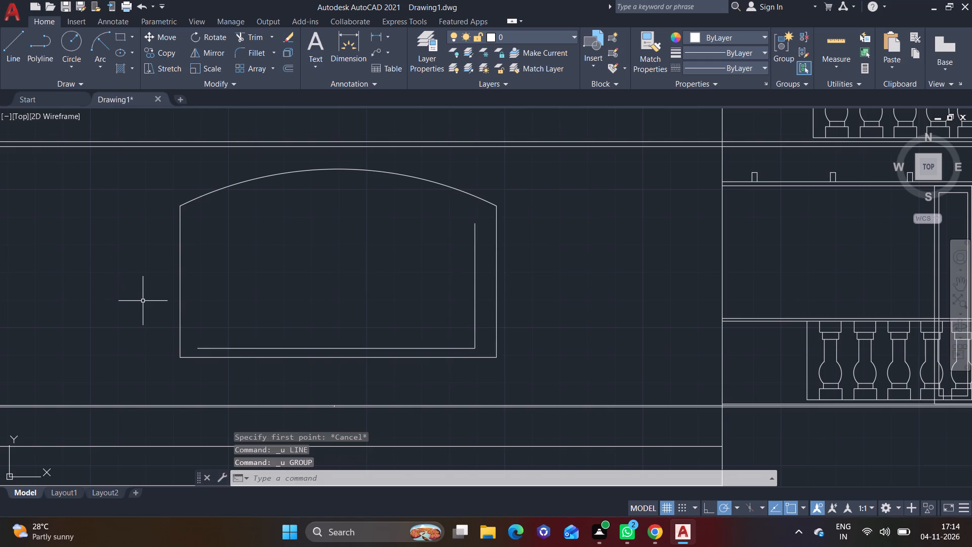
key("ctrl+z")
Offset the arched opening's right side, top arc, left side and base 9" inward to form an inner frame.
left_click(14, 60)
scroll(358, 344, "up", 3)
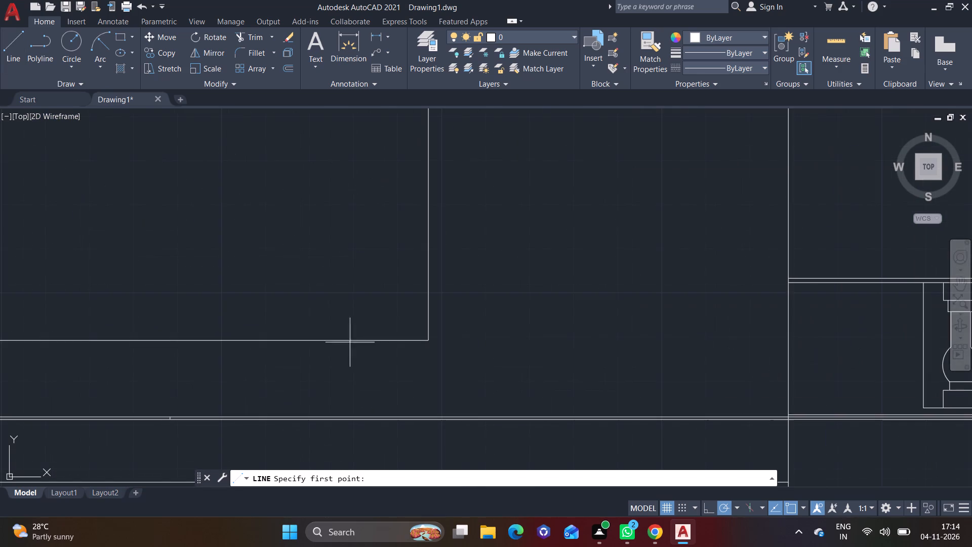
middle_click_drag(313, 311, 351, 345)
scroll(328, 330, "down", 2)
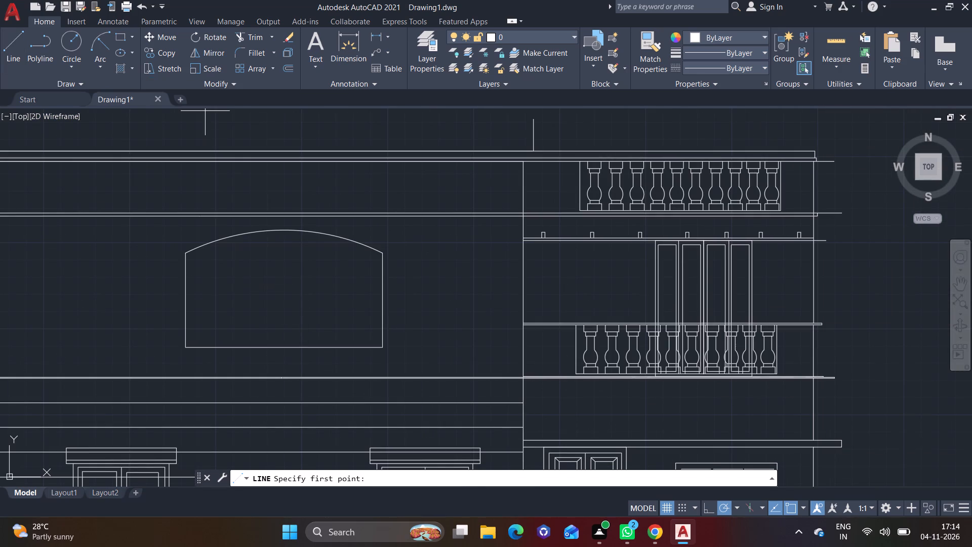
left_click(288, 68)
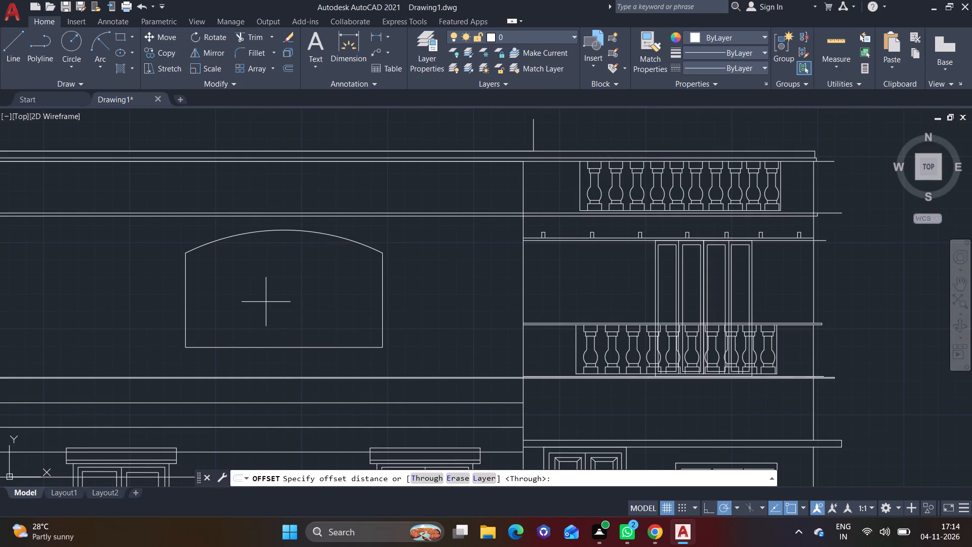
type("9\"")
key("Return")
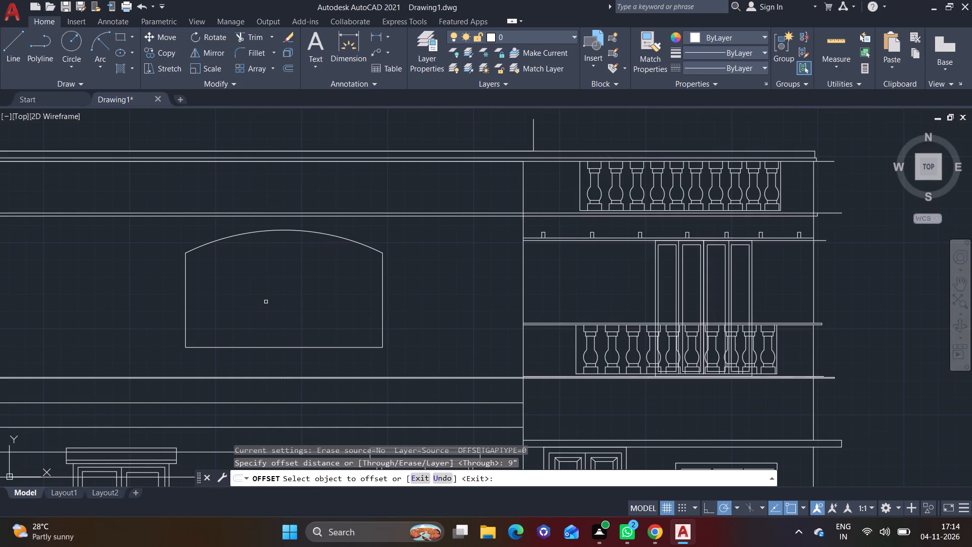
left_click(382, 273)
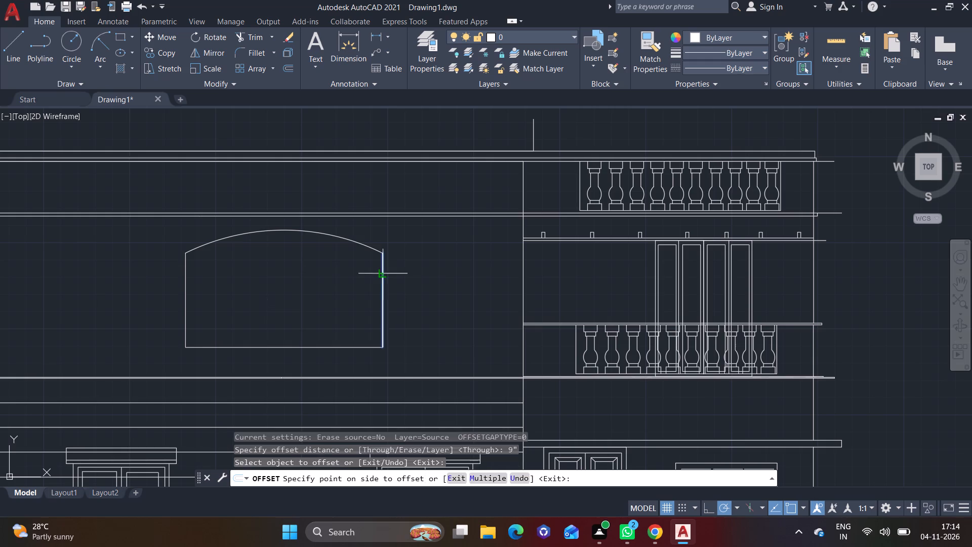
left_click(363, 273)
left_click(339, 239)
left_click(339, 250)
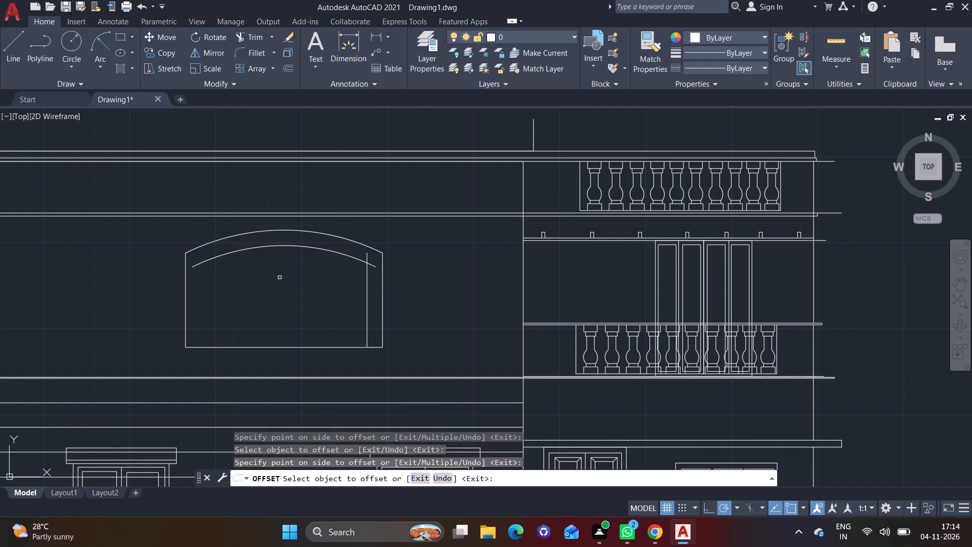
left_click(187, 283)
left_click(215, 283)
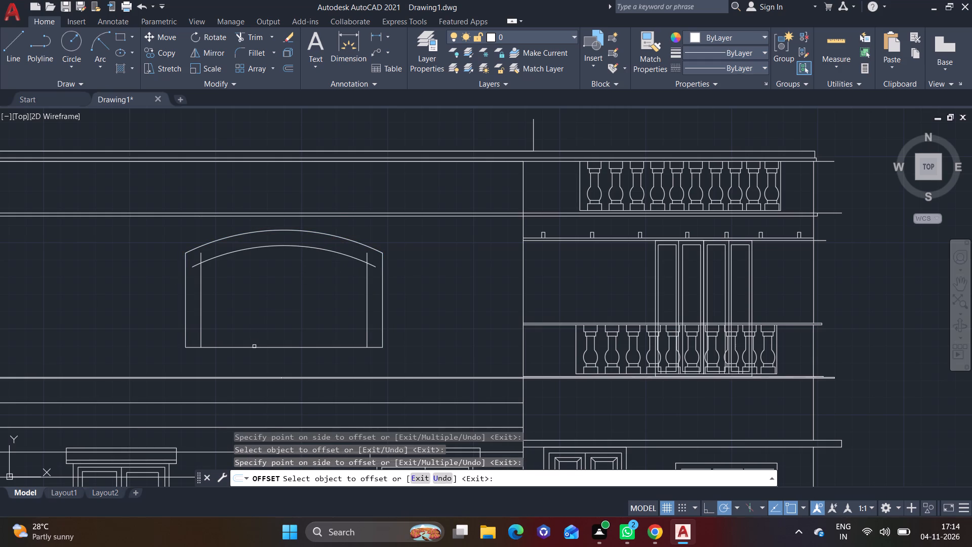
left_click(254, 346)
left_click(255, 343)
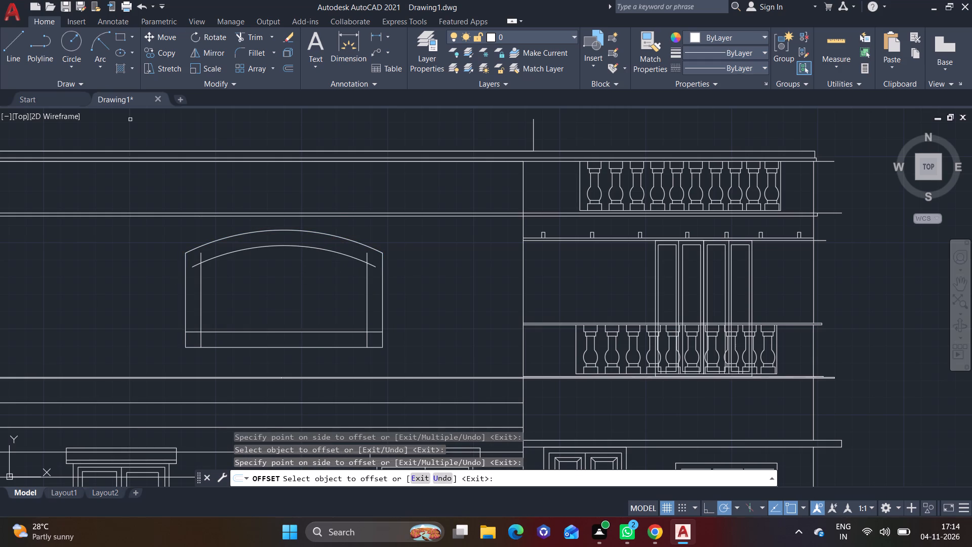
Trim the overlapping ends of the inner arc and inner side lines at both upper corners of the window's inner frame.
left_click(270, 35)
left_click(272, 54)
scroll(206, 293, "up", 2)
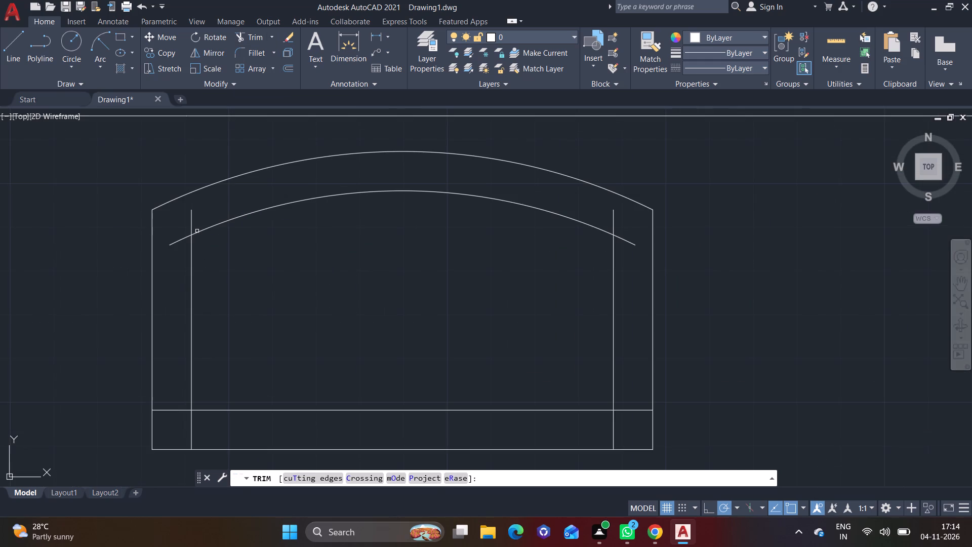
left_click(201, 213)
left_click(173, 246)
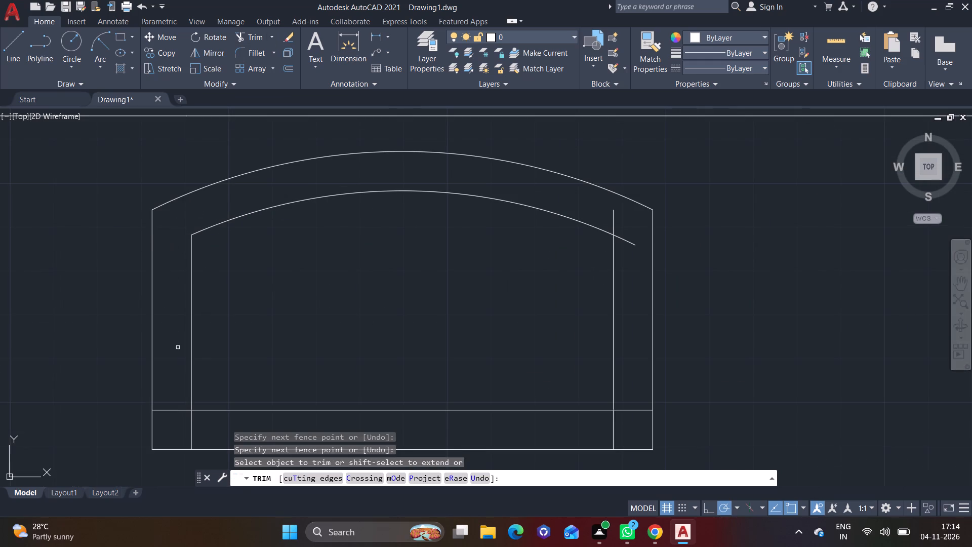
left_click(598, 213)
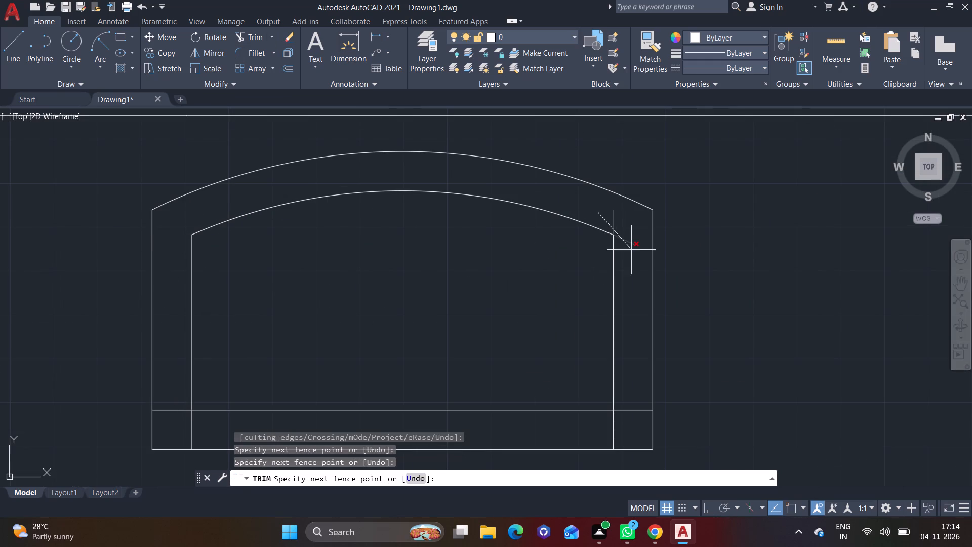
left_click(631, 253)
Trim the ends of both inner side lines below the inner base line of the arched window.
scroll(512, 381, "down", 1)
middle_click_drag(512, 376, 513, 296)
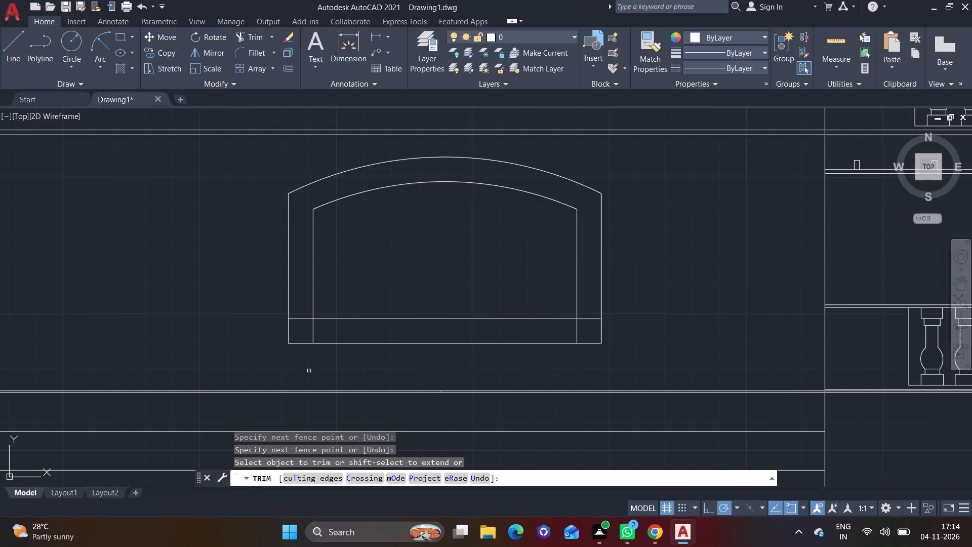
left_click(296, 304)
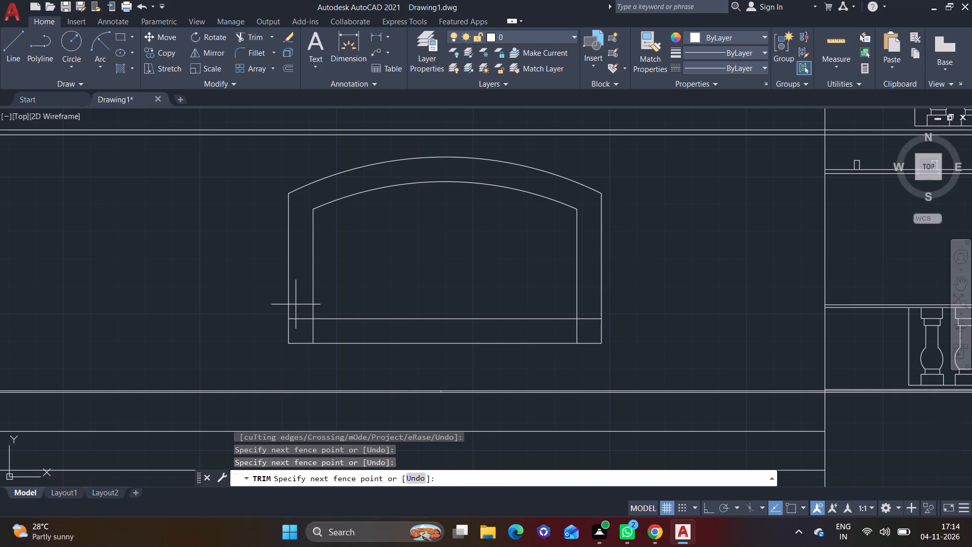
left_click(300, 293)
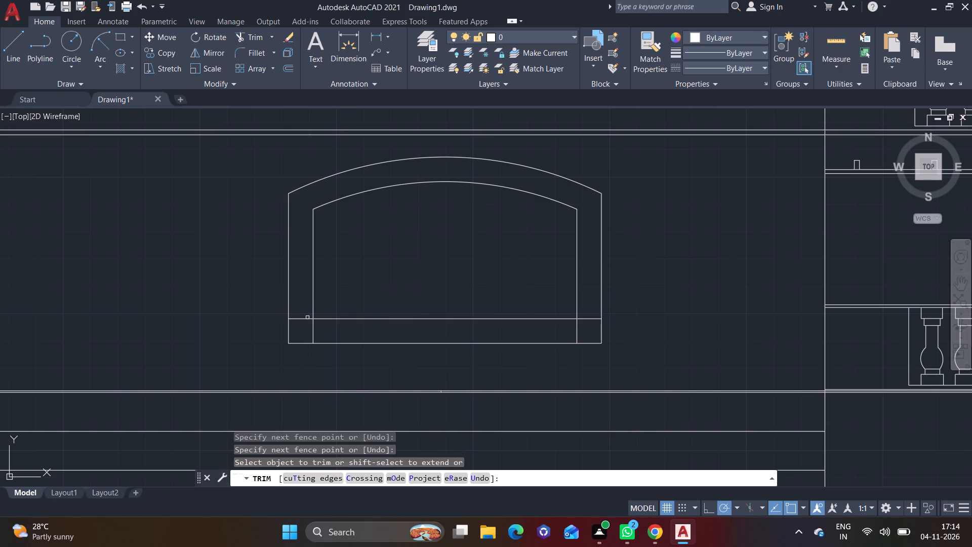
left_click(304, 331)
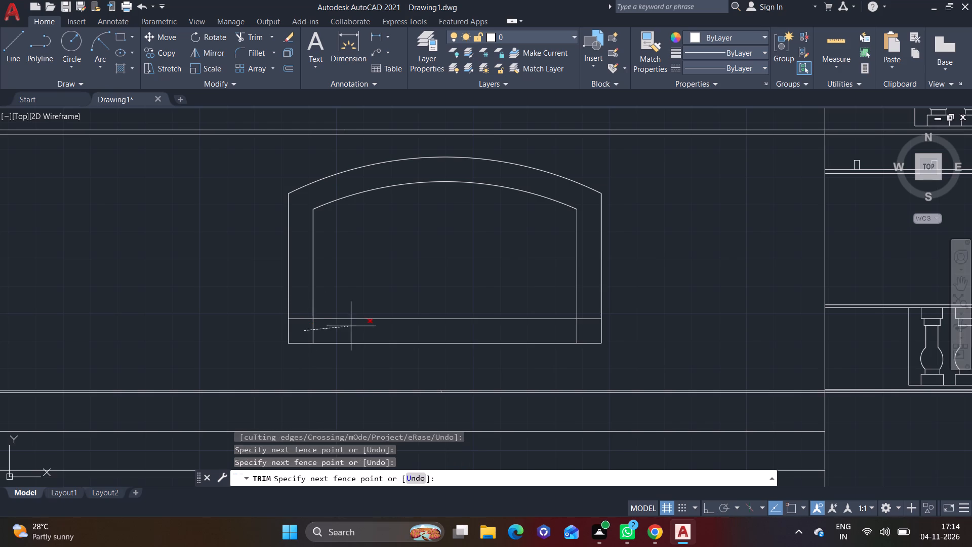
left_click(585, 333)
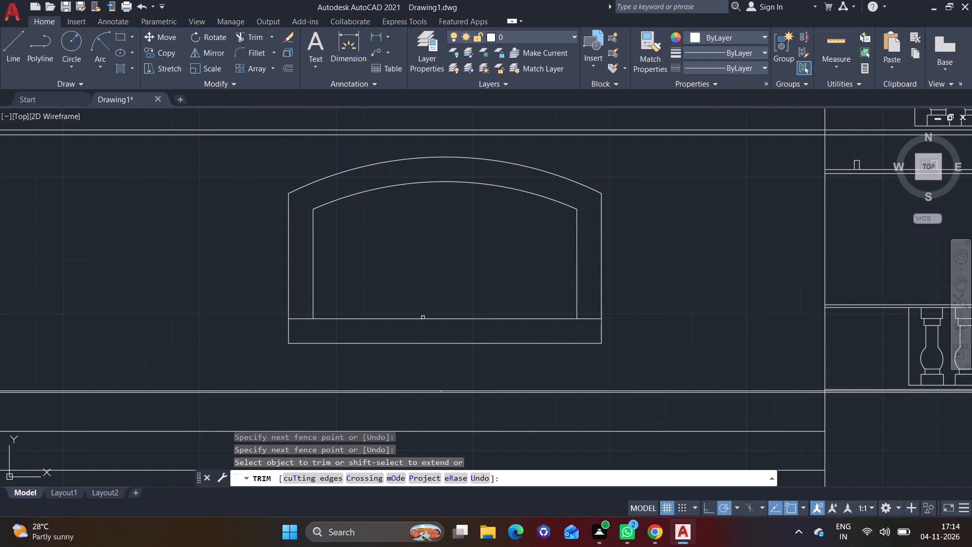
Draw a vertical centre line in the arched window from the inner arc's midpoint down to the inner base line.
scroll(334, 315, "down", 1)
middle_click_drag(334, 310, 201, 353)
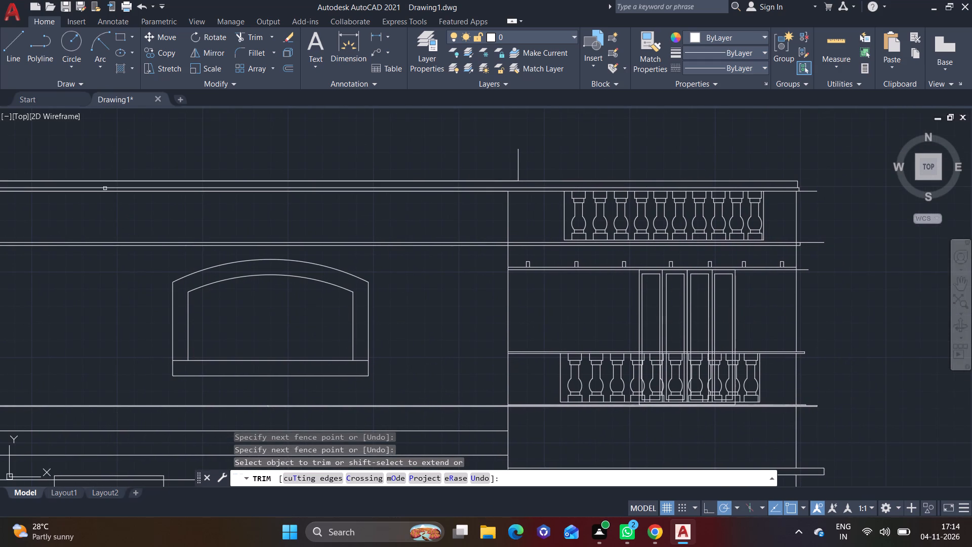
left_click(16, 57)
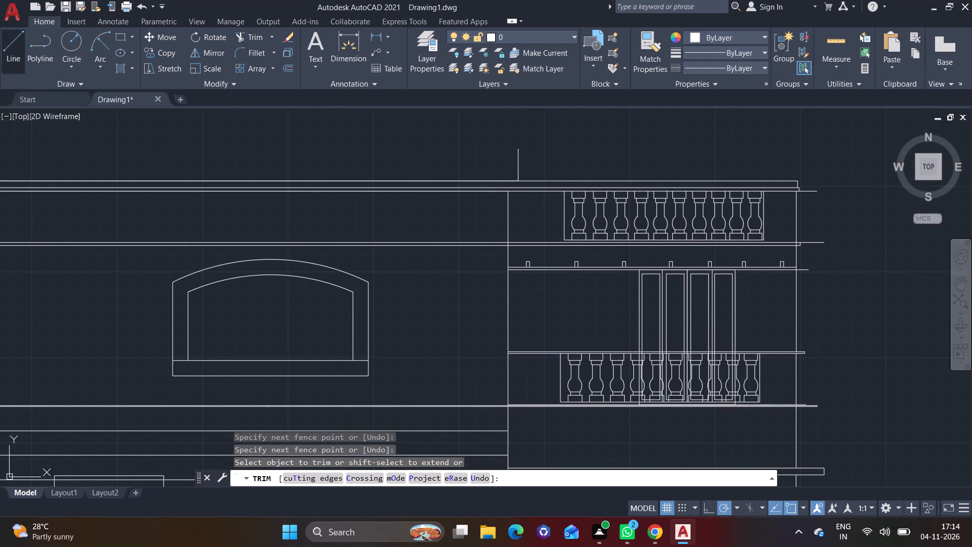
middle_click_drag(211, 295, 232, 275)
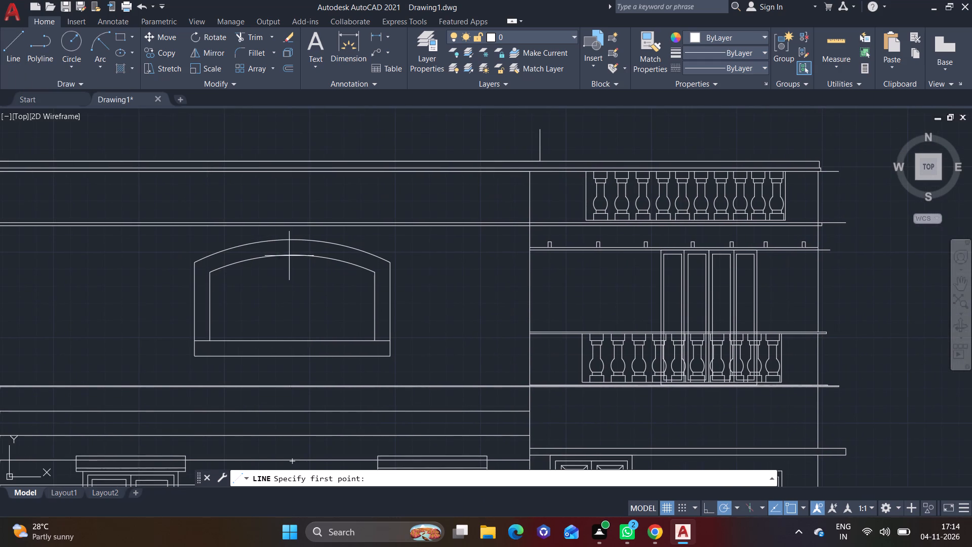
left_click(295, 256)
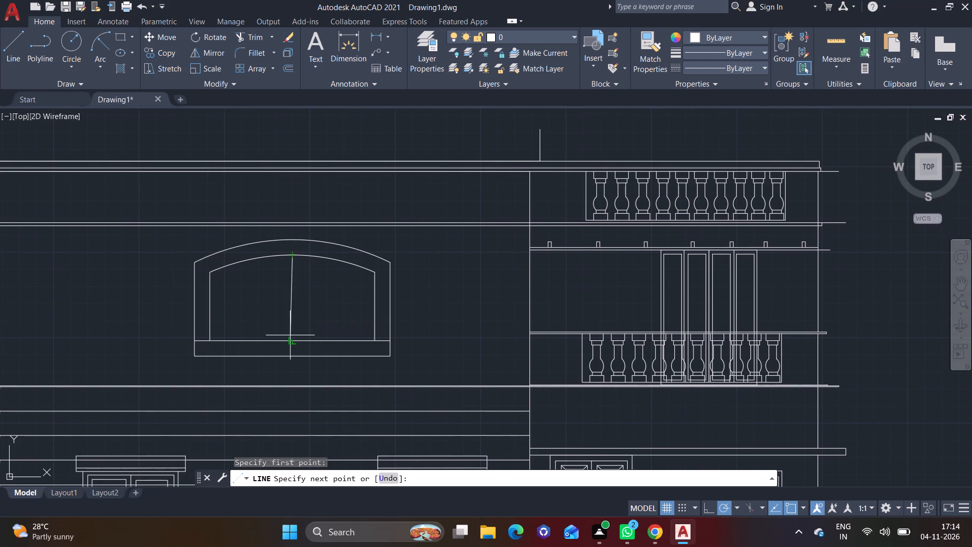
left_click(290, 337)
right_click(290, 337)
left_click(315, 342)
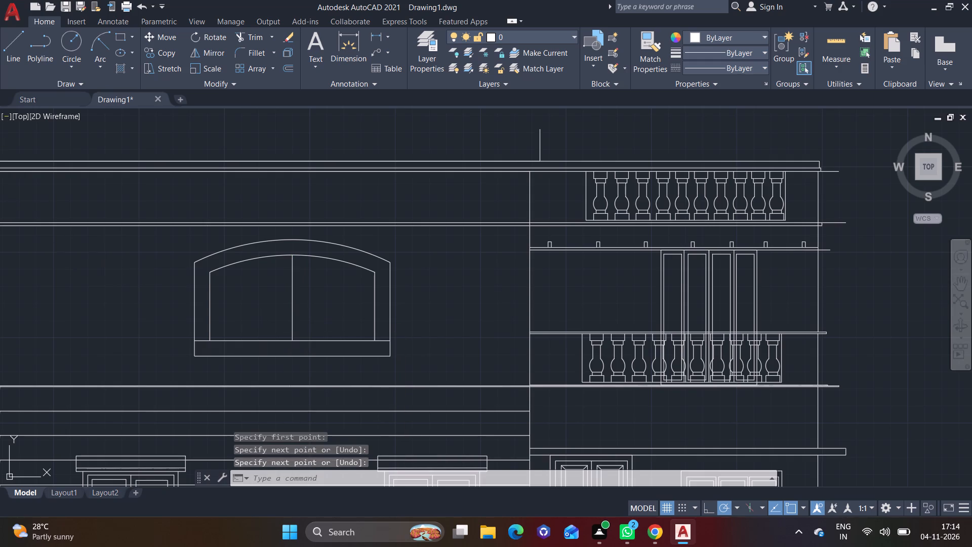
Draw one vertical divider on each side of the window's centre line, from the inner arc down to the inner base line.
left_click(3, 64)
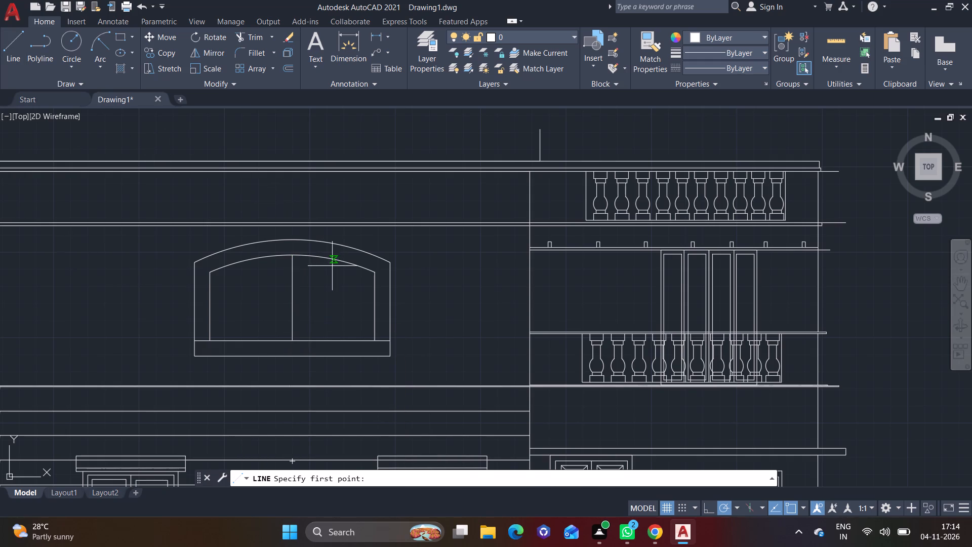
left_click(331, 260)
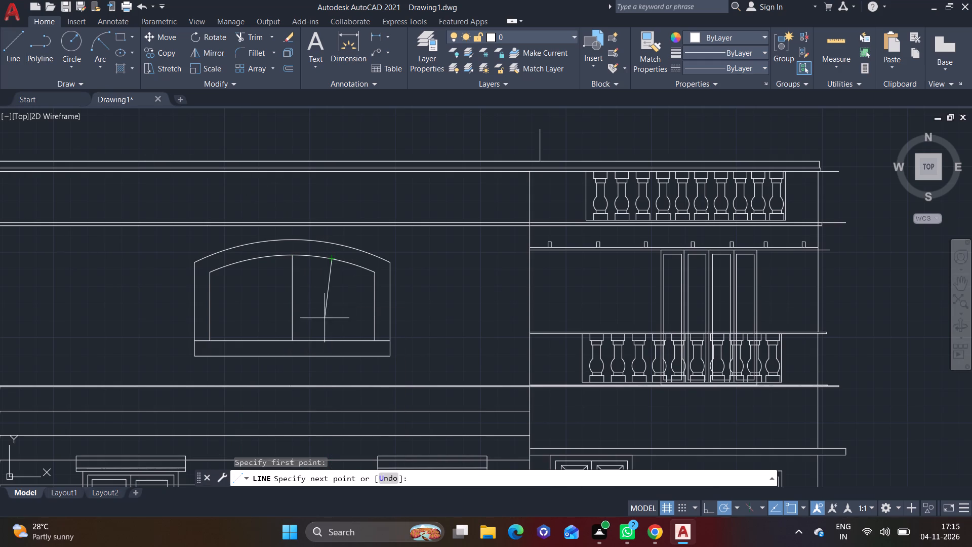
left_click(332, 341)
right_click(332, 341)
left_click(347, 347)
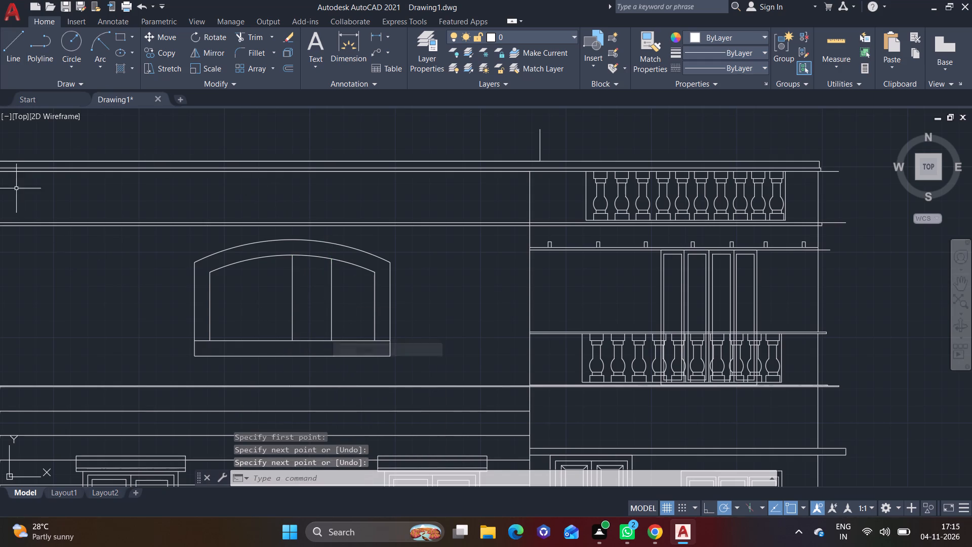
left_click(15, 60)
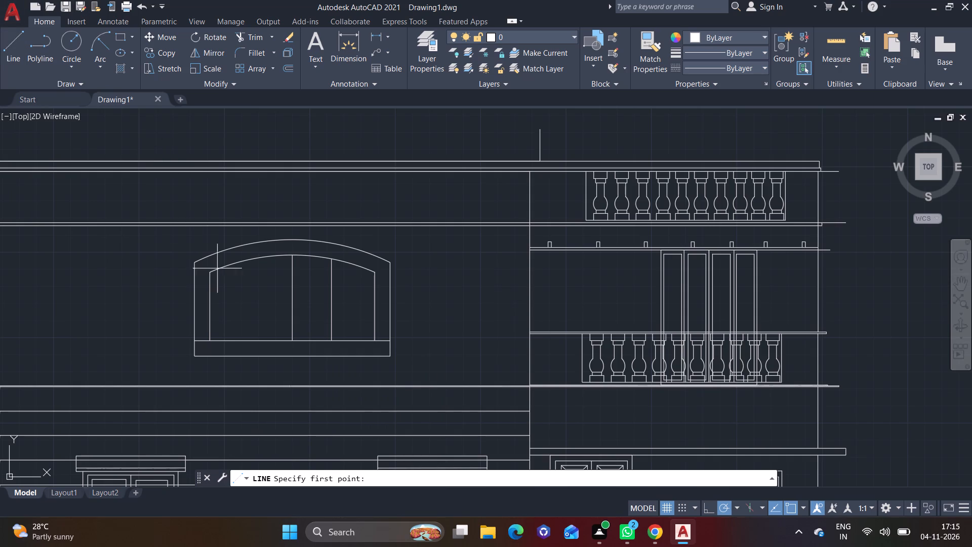
left_click(246, 260)
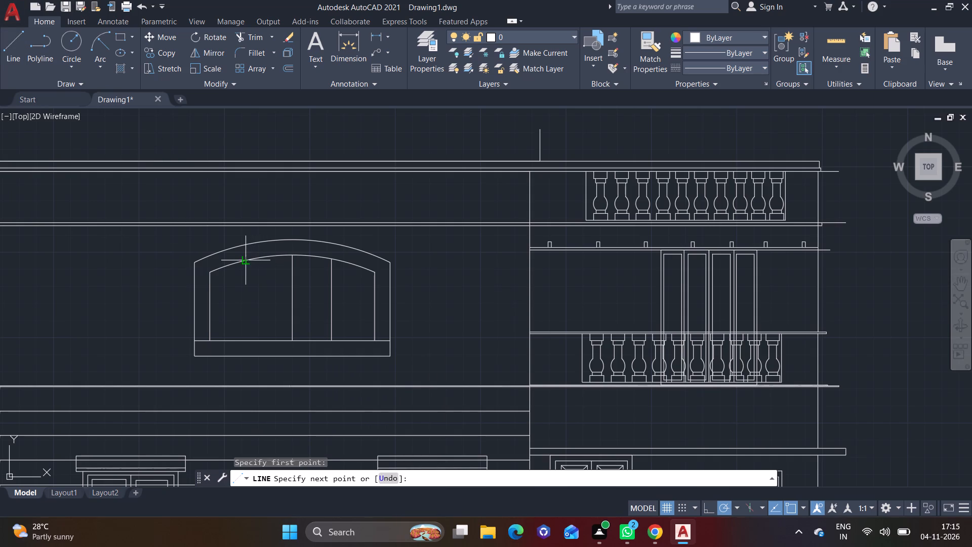
left_click(246, 339)
right_click(246, 339)
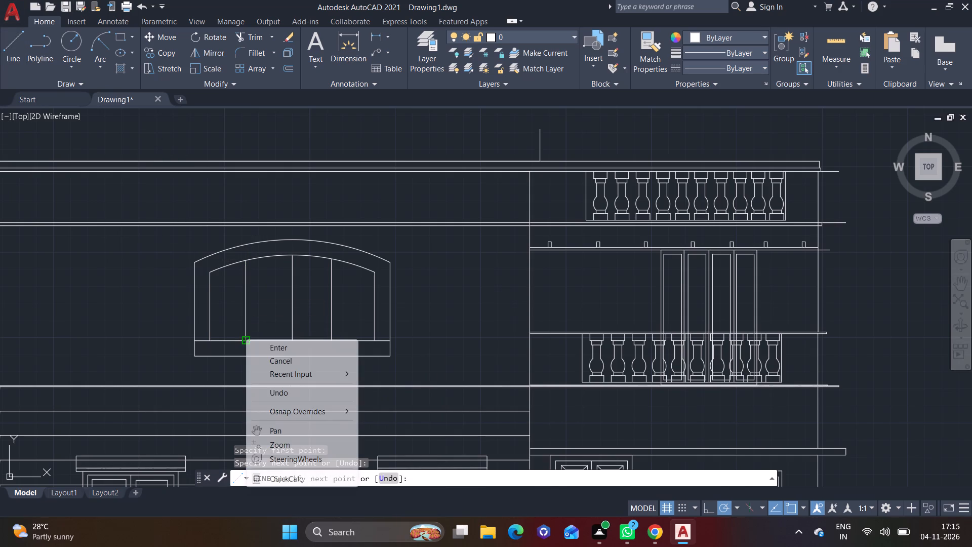
left_click(267, 349)
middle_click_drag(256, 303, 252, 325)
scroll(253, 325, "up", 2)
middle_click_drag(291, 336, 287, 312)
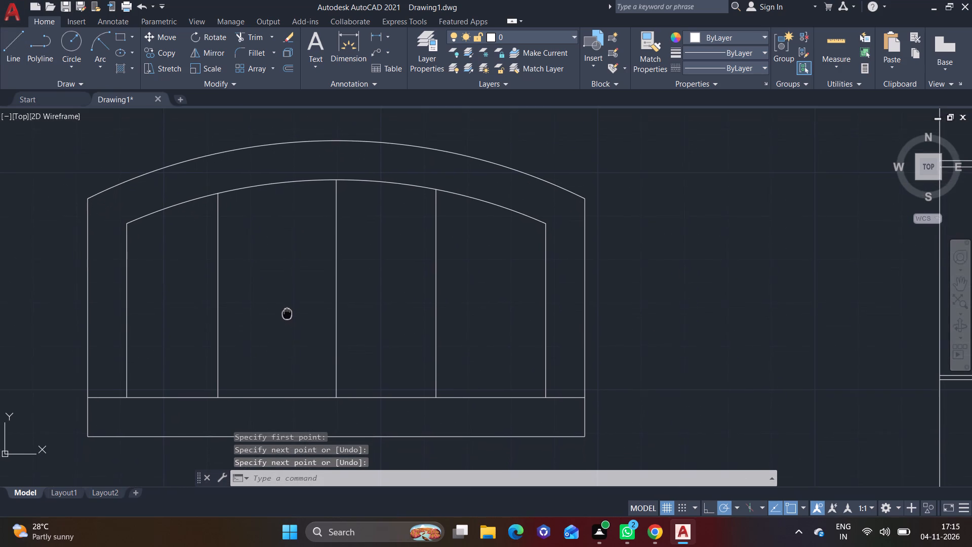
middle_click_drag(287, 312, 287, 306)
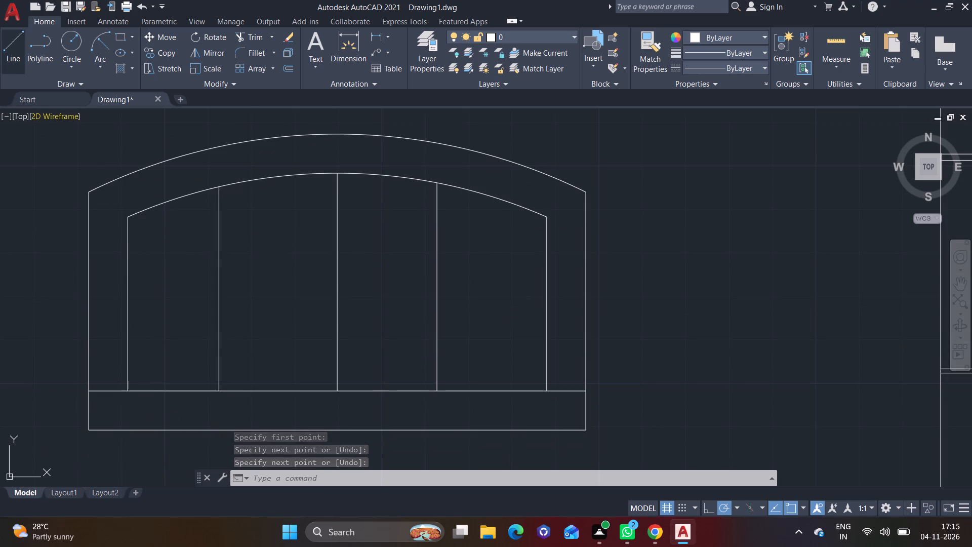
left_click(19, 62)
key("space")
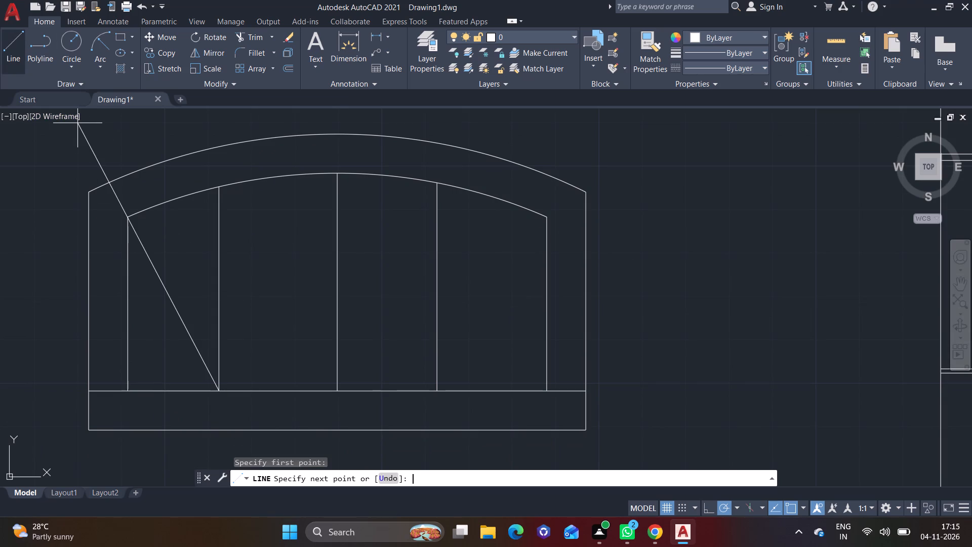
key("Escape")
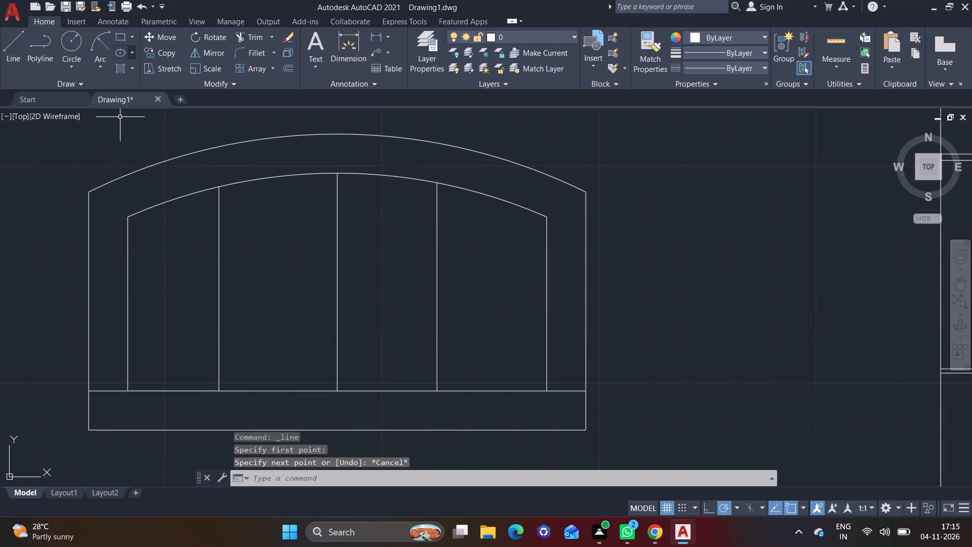
Offset the inner frame's arc, base line, left side and right side 5" inward.
left_click(289, 72)
type("5\"")
key("Return")
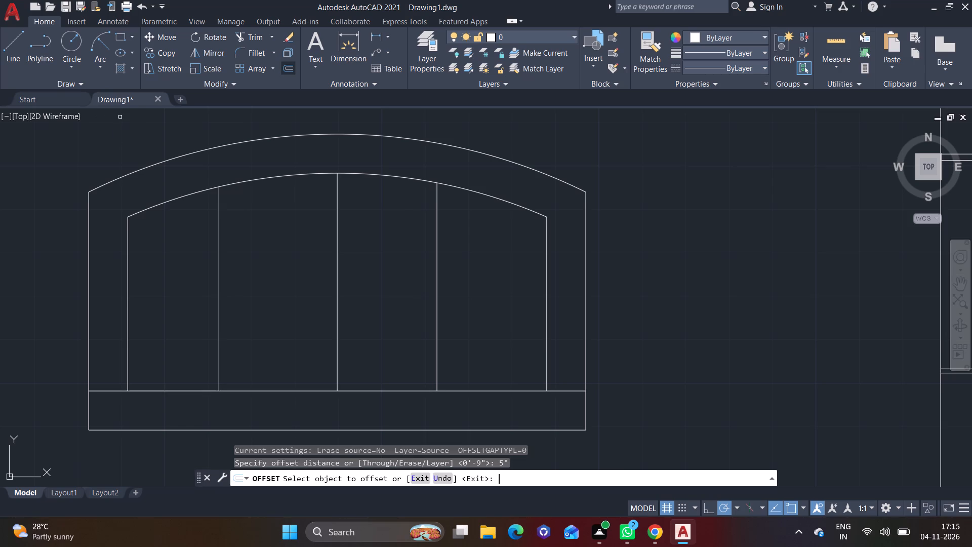
left_click(382, 176)
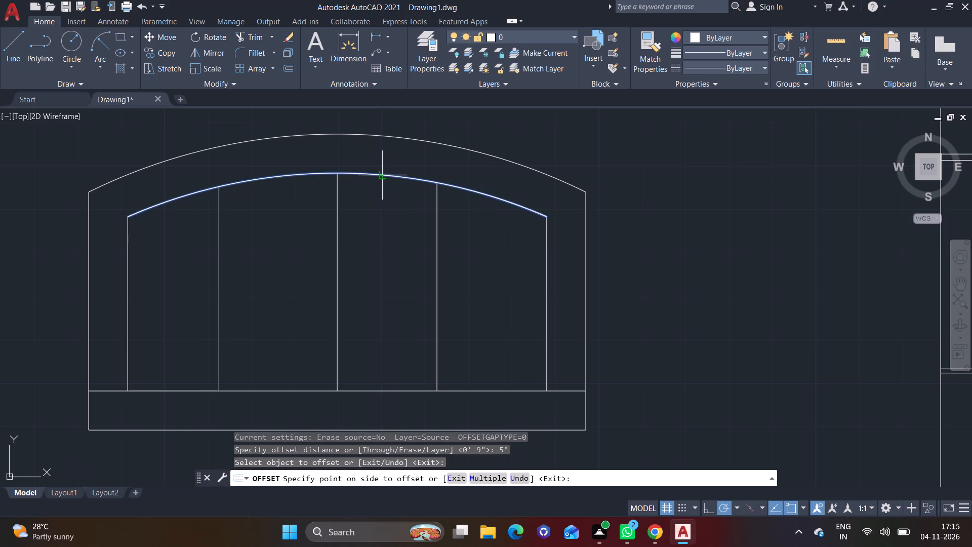
left_click(378, 197)
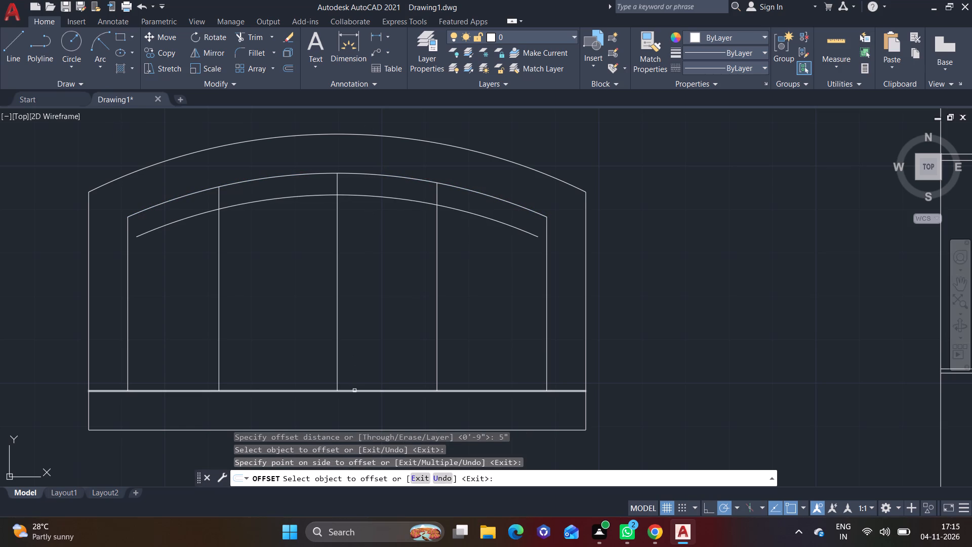
left_click(354, 390)
left_click(357, 382)
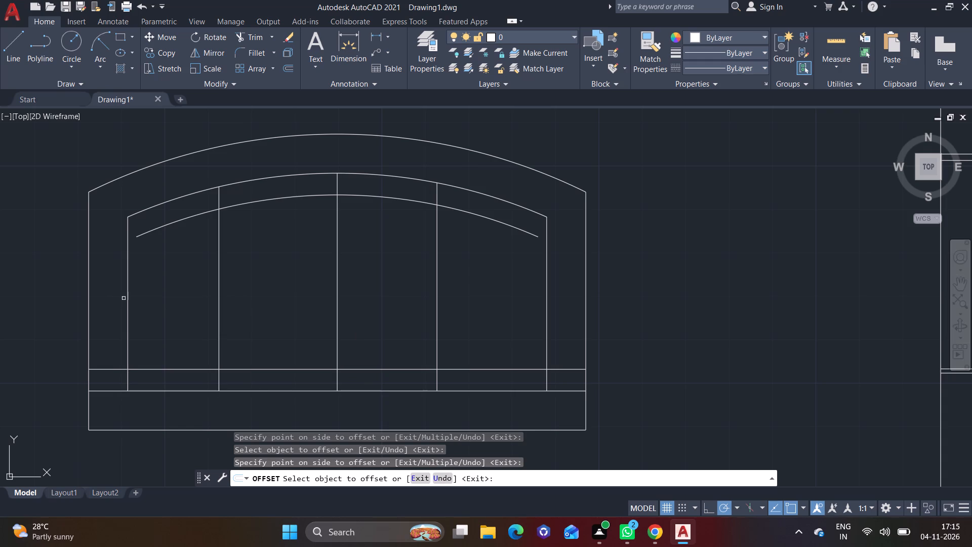
left_click(127, 297)
left_click(146, 296)
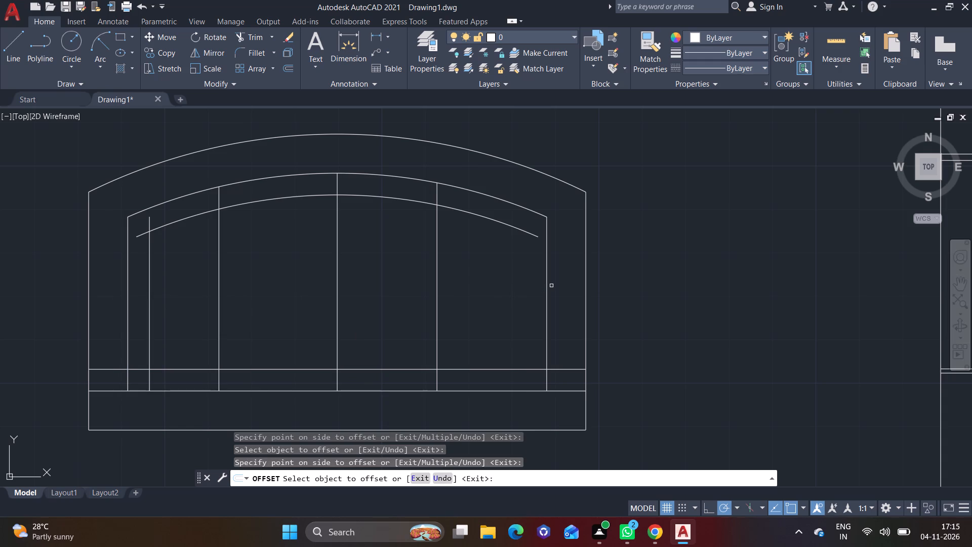
left_click(547, 286)
left_click(528, 286)
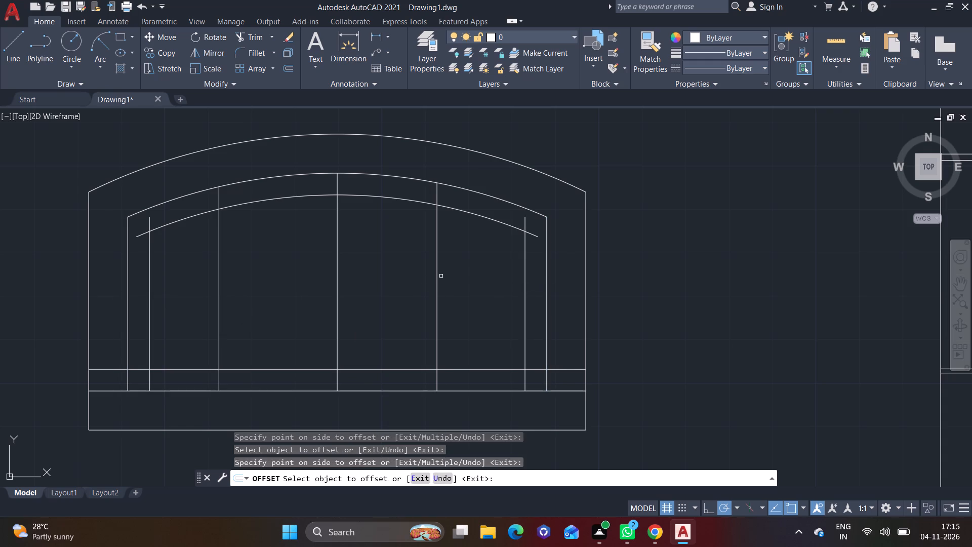
Offset the arched window's centre line and right divider 5" to both sides, and the left divider 5" toward the centre.
left_click(439, 276)
left_click(437, 277)
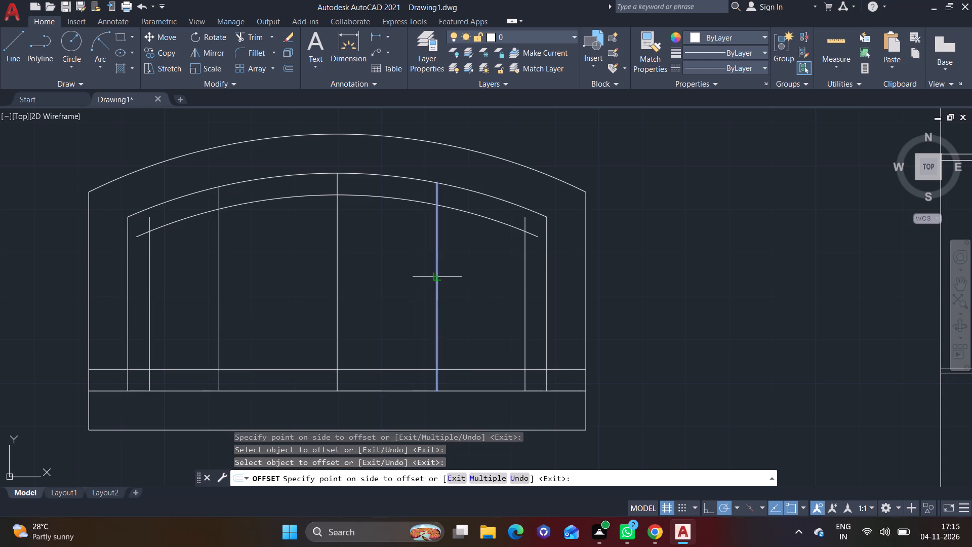
left_click(456, 277)
left_click(336, 261)
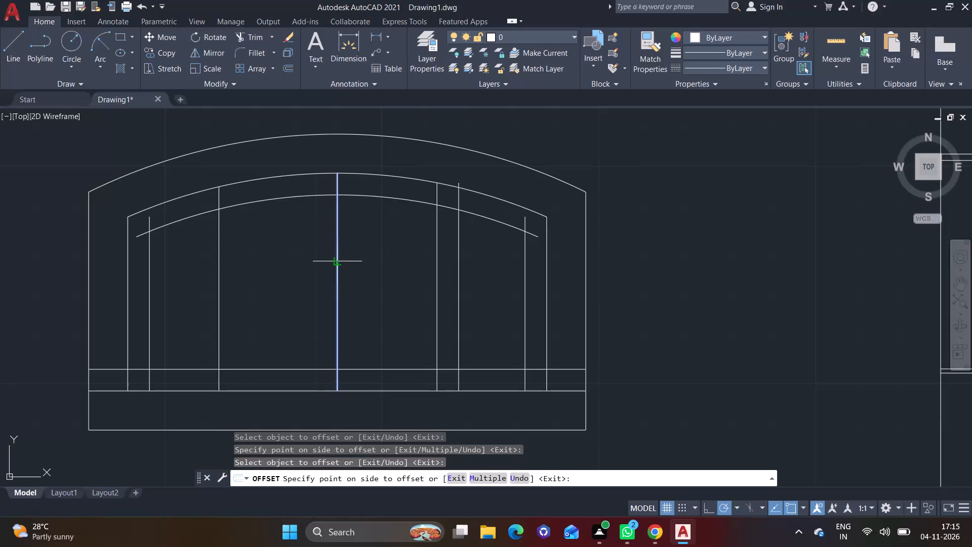
left_click(360, 260)
left_click(220, 263)
left_click(244, 262)
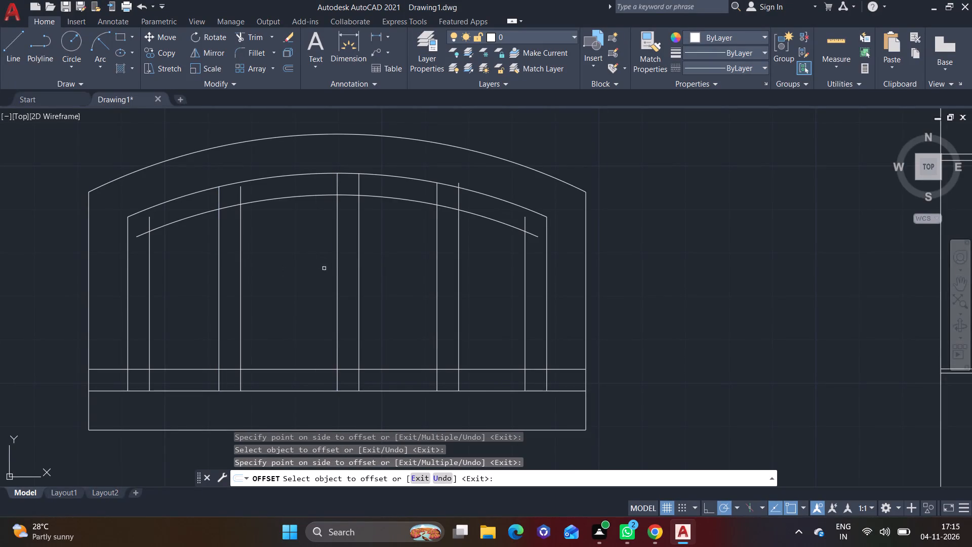
left_click(337, 266)
left_click(312, 266)
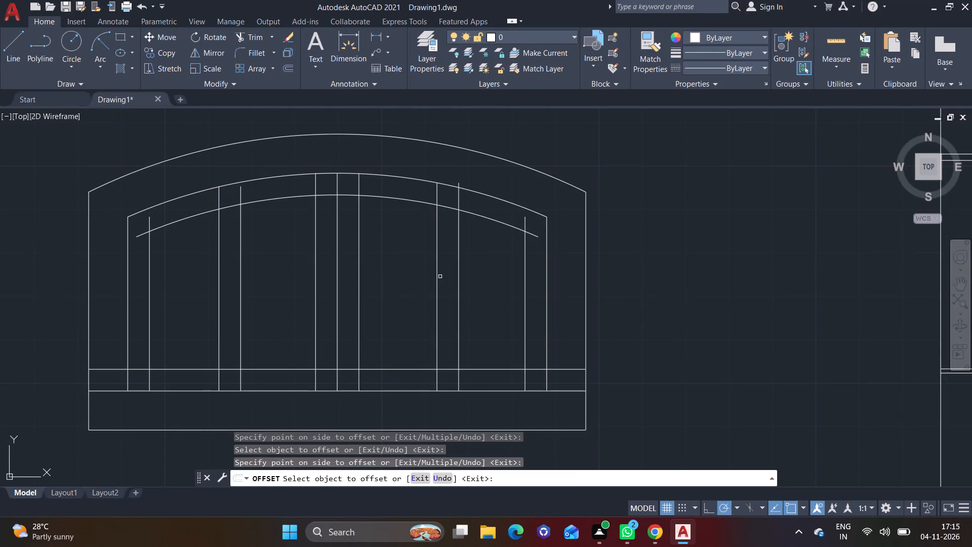
left_click(437, 275)
left_click(419, 275)
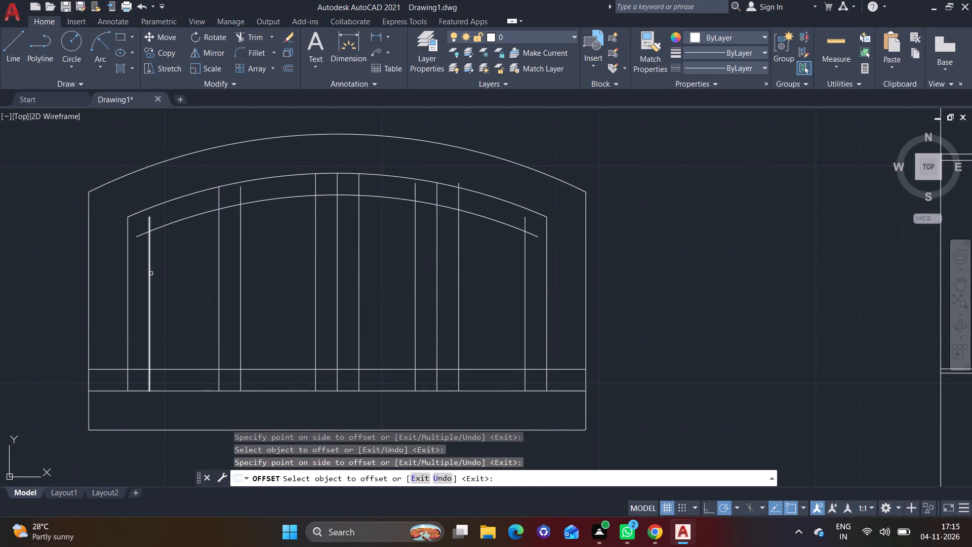
Offset the innermost left and right side lines of the arched window another 5" inward.
left_click(151, 273)
left_click(168, 273)
left_click(527, 280)
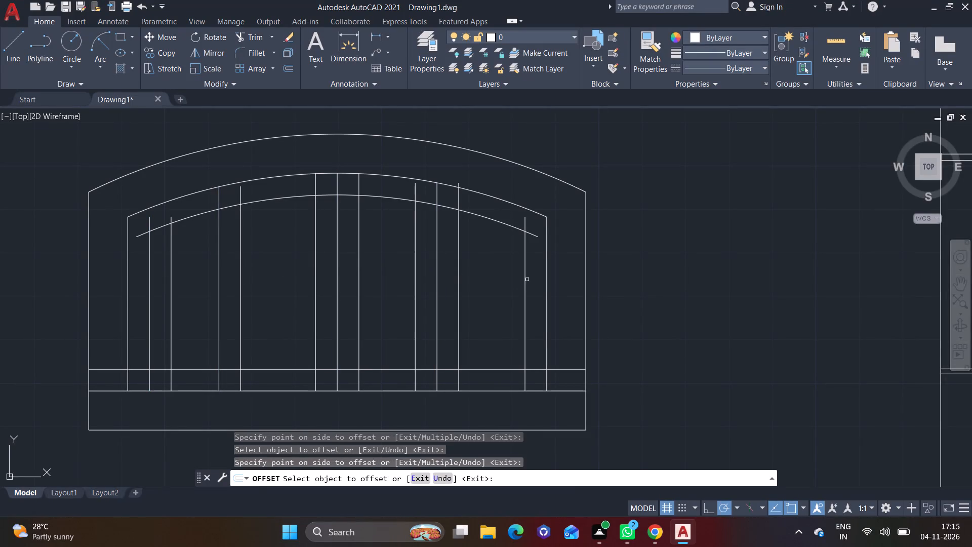
left_click(525, 278)
left_click(502, 278)
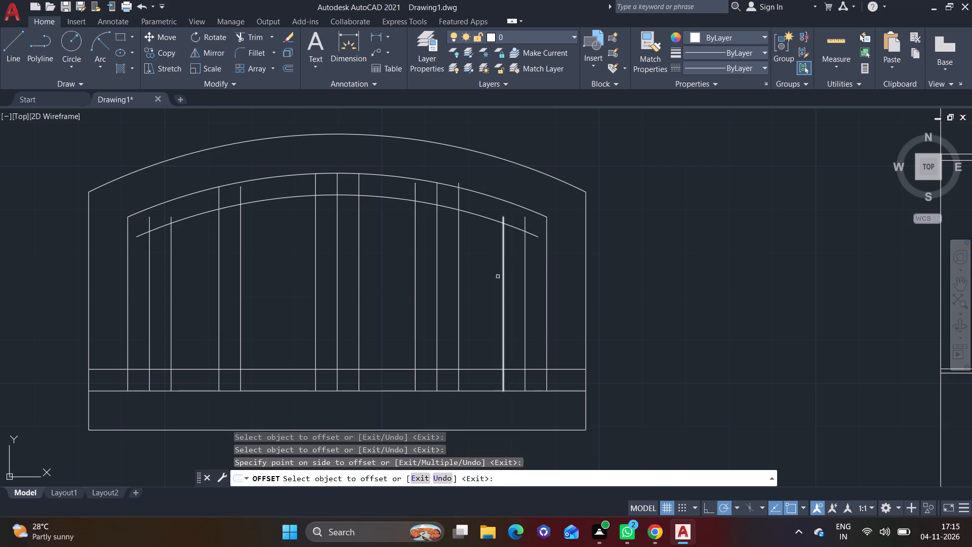
Trim the vertical lines above the innermost arc across the window's left half and centre, plus the arc's left overhang.
left_click(273, 39)
left_click(268, 55)
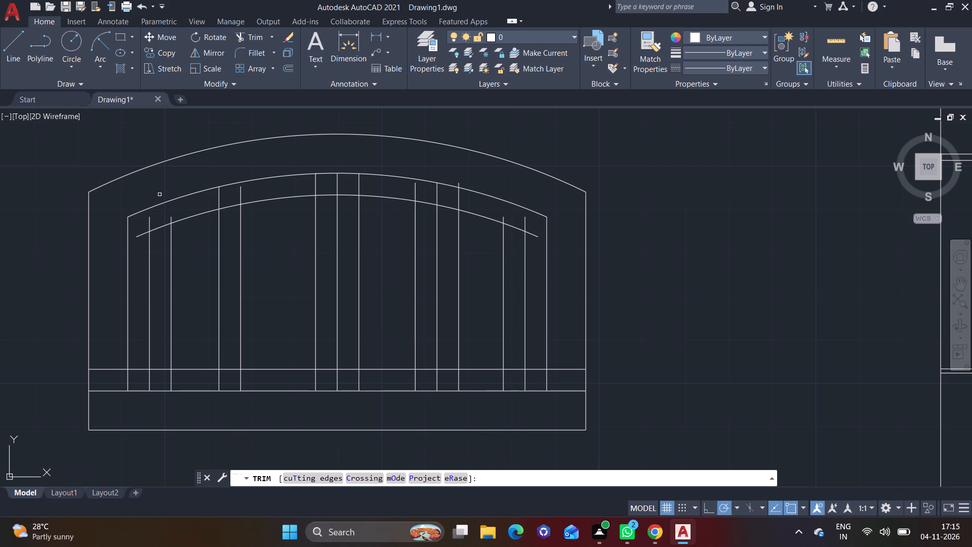
scroll(152, 216, "up", 2)
left_click_drag(132, 233, 138, 233)
left_click(206, 223)
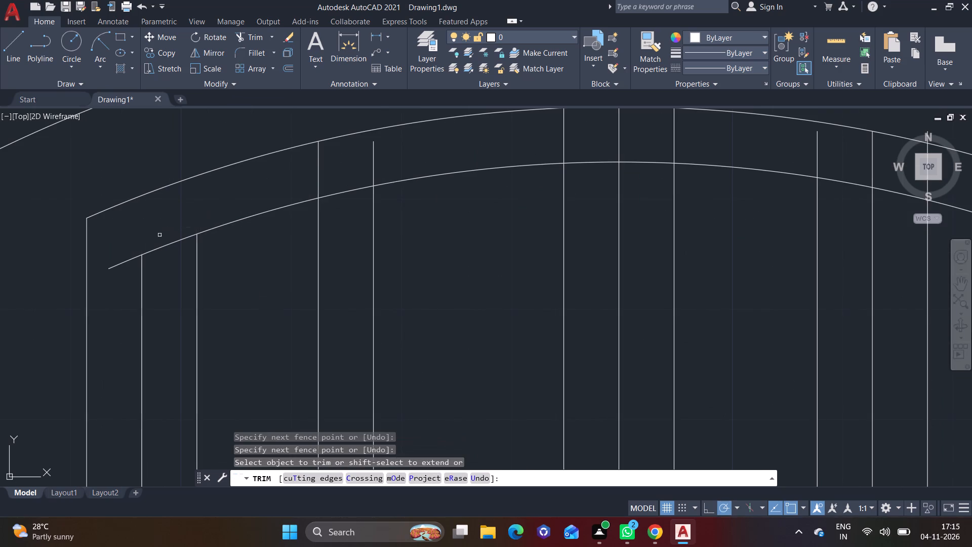
left_click(128, 247)
left_click(120, 270)
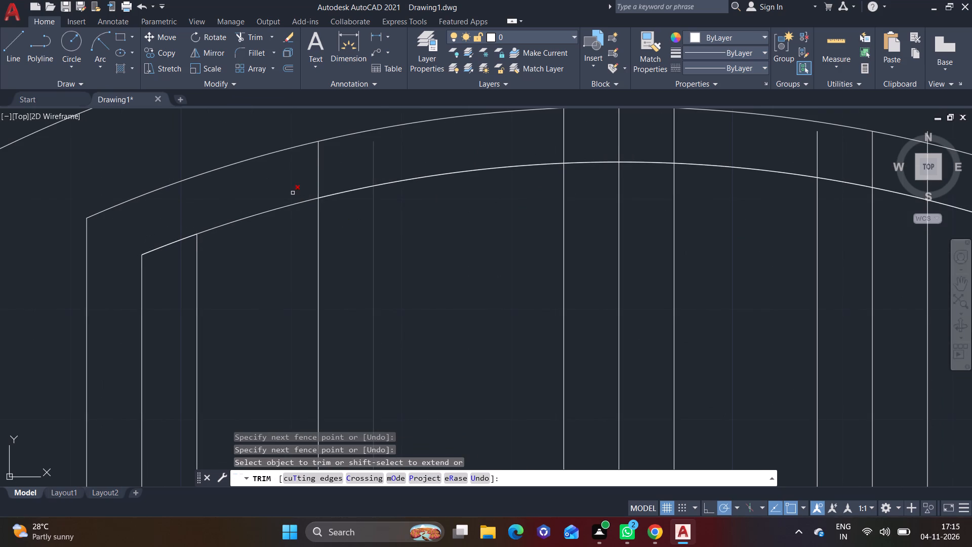
left_click_drag(293, 192, 305, 189)
left_click(463, 143)
left_click_drag(558, 138, 579, 135)
left_click(712, 136)
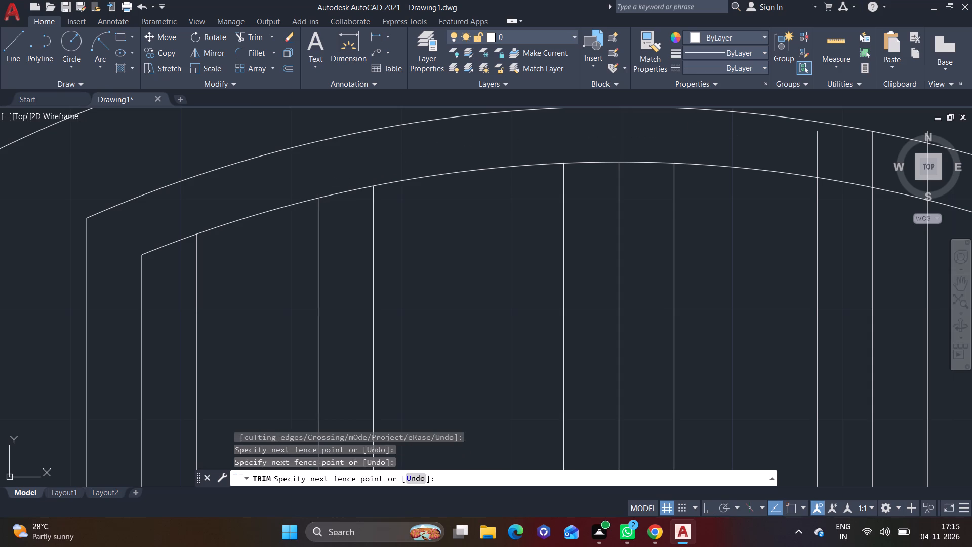
Trim the vertical lines above the innermost arc in the window's right half, plus the arc's right overhang.
scroll(718, 153, "down", 2)
middle_click_drag(718, 153, 351, 176)
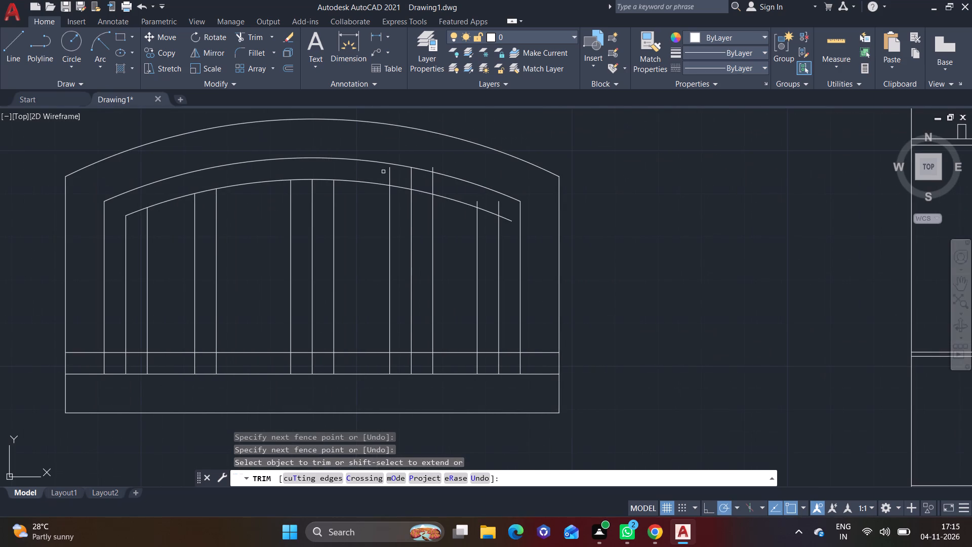
left_click(376, 174)
left_click(447, 183)
scroll(447, 182, "up", 3)
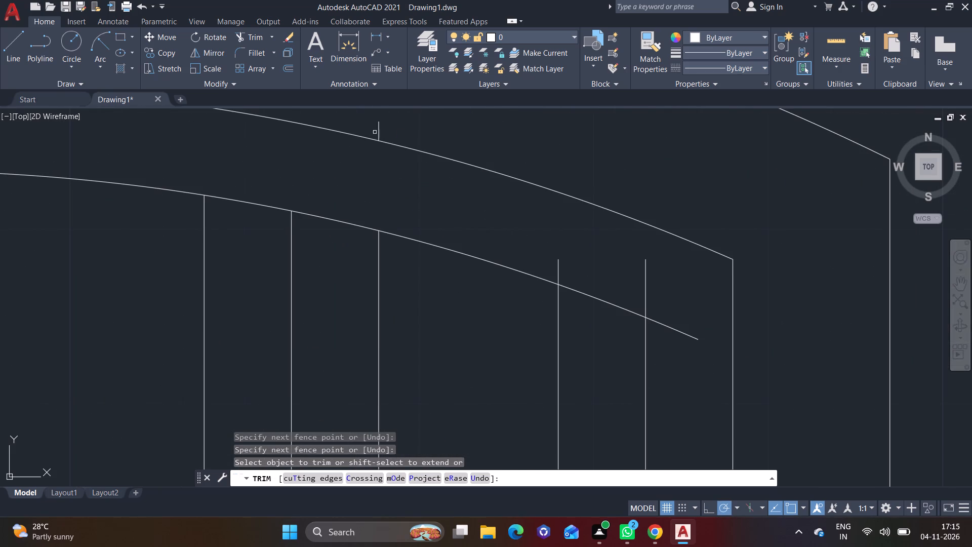
left_click(370, 129)
left_click(410, 130)
left_click(547, 263)
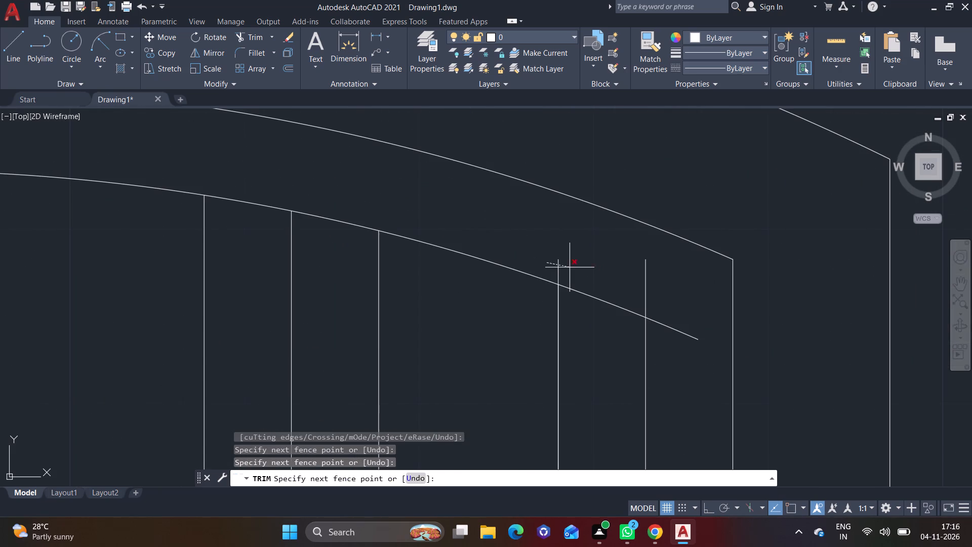
left_click(675, 294)
left_click(671, 304)
left_click(676, 356)
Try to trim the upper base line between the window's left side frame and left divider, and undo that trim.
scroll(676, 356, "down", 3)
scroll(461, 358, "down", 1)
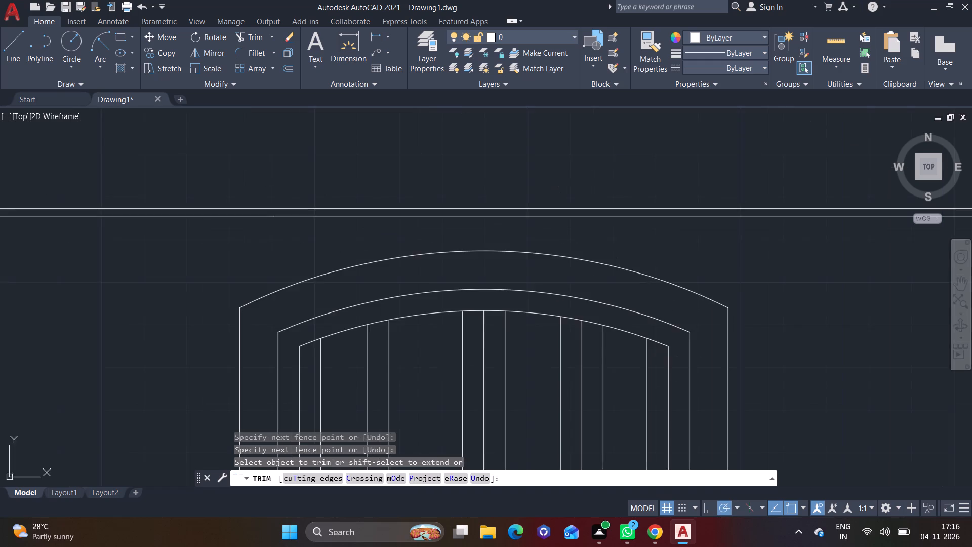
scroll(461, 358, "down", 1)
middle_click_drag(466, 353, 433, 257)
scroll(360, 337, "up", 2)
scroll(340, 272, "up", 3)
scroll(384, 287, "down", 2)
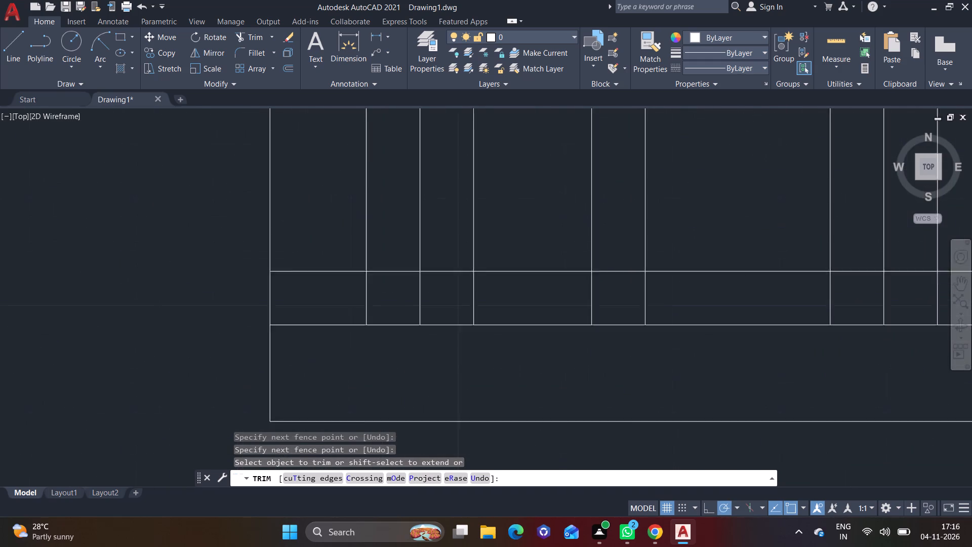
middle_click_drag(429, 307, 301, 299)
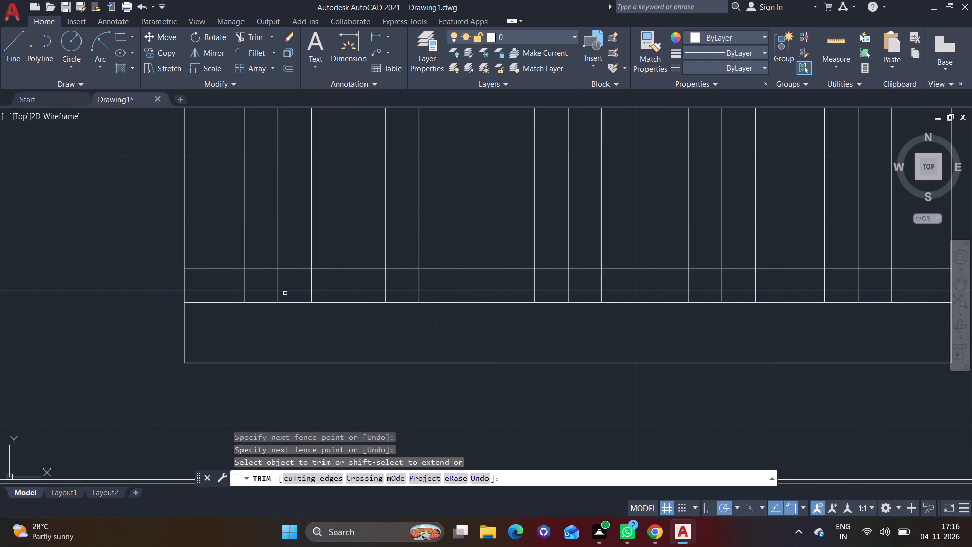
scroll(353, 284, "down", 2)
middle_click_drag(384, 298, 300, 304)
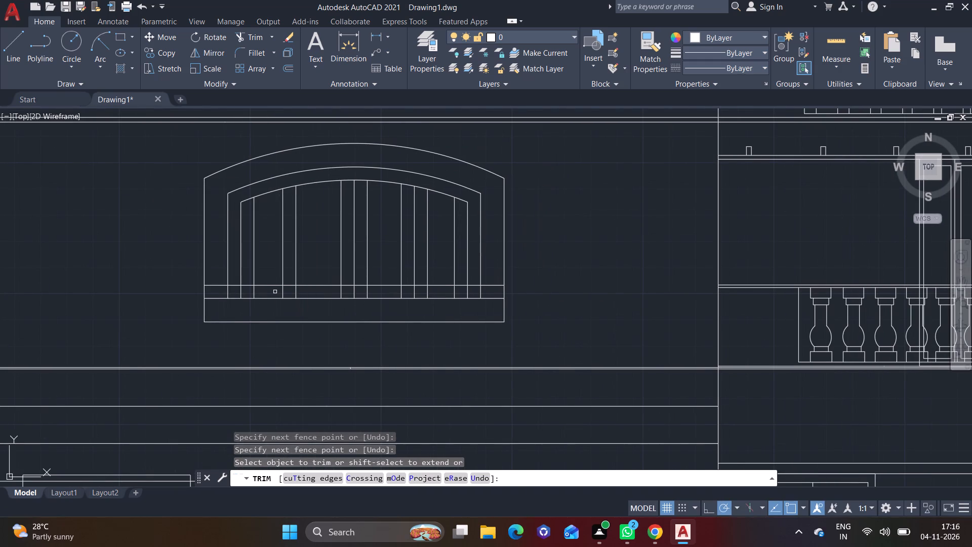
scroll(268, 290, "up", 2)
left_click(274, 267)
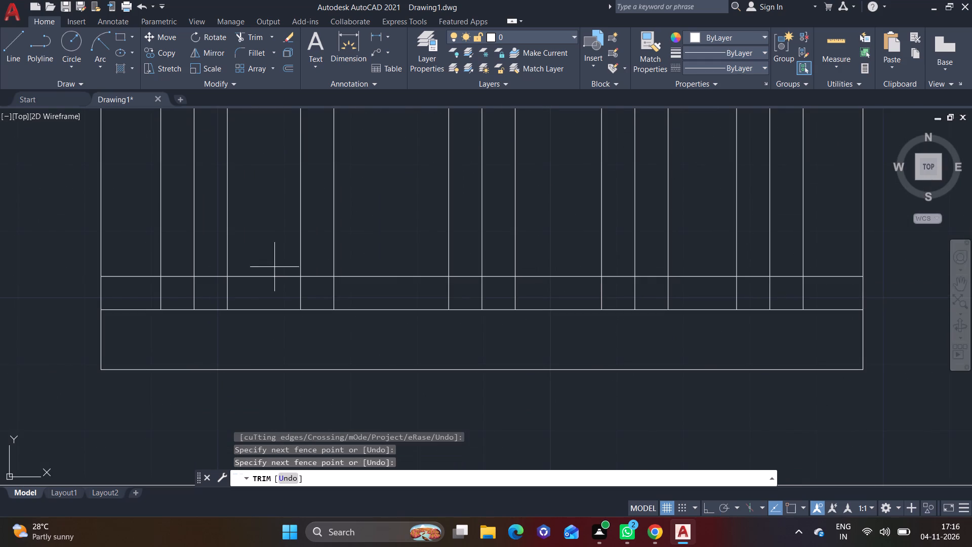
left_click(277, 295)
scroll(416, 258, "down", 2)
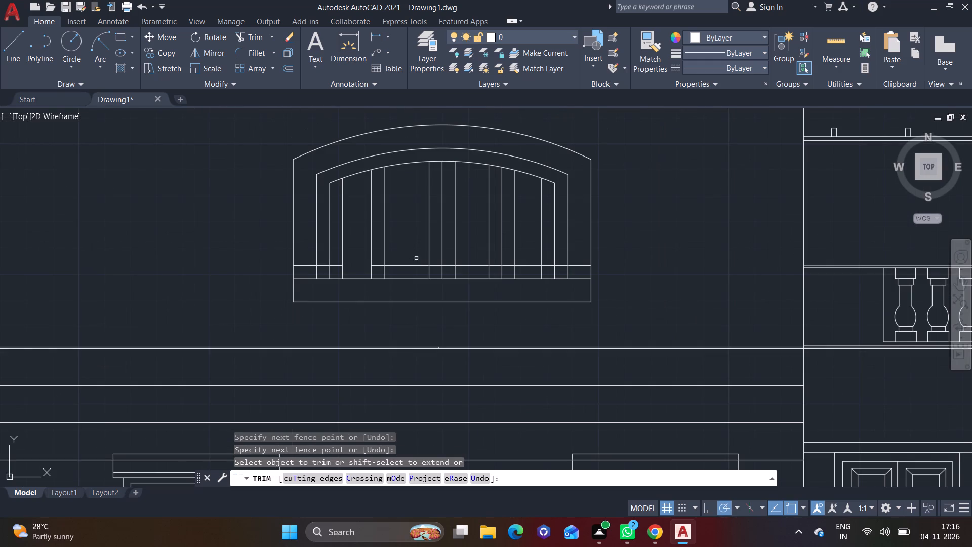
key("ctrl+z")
Trim all the window's vertical lines between the two inner base lines so they end at the upper one.
middle_click(376, 292)
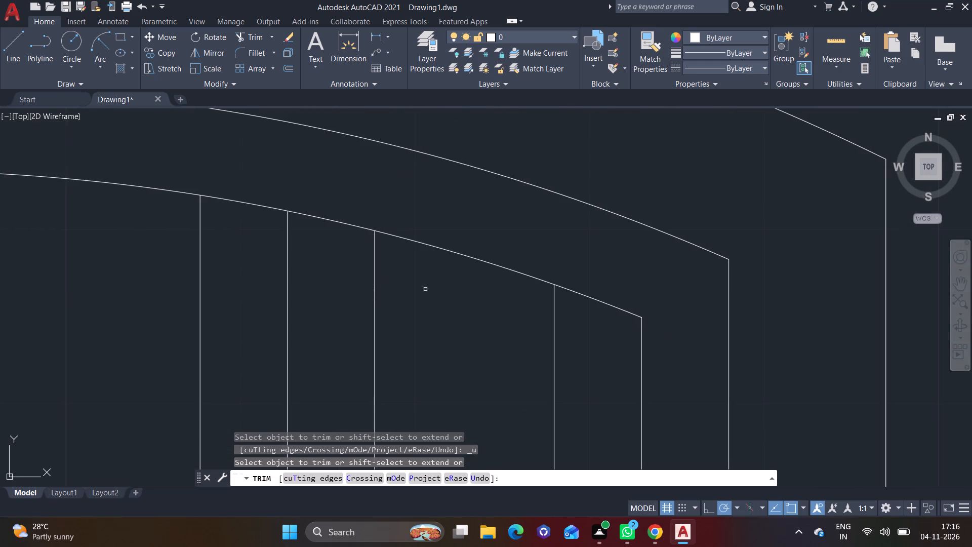
scroll(429, 290, "down", 5)
middle_click_drag(405, 337, 438, 244)
scroll(355, 331, "up", 2)
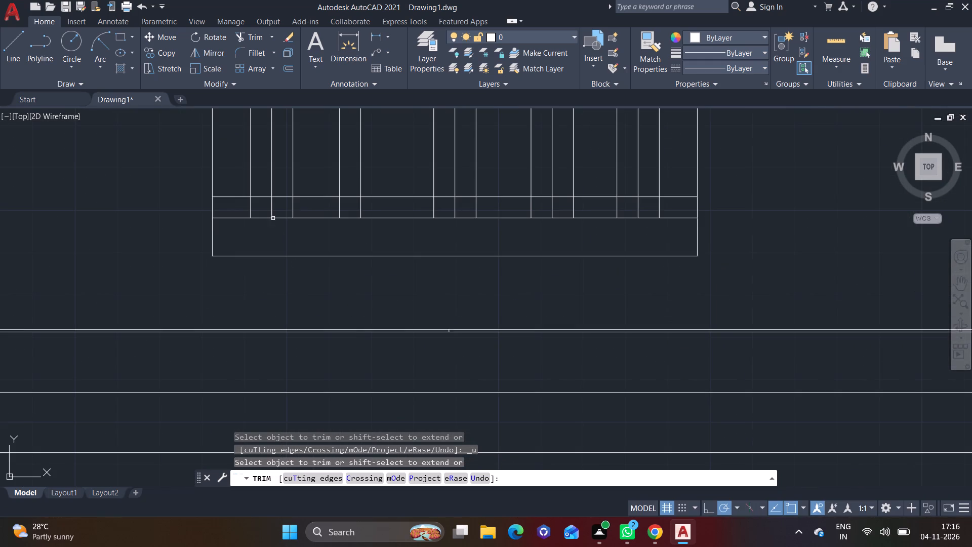
left_click(234, 208)
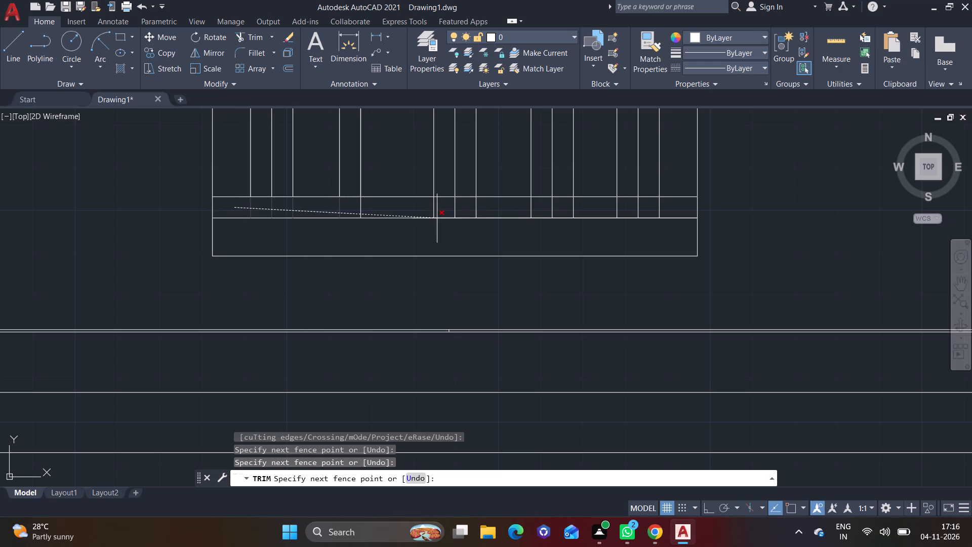
left_click(664, 204)
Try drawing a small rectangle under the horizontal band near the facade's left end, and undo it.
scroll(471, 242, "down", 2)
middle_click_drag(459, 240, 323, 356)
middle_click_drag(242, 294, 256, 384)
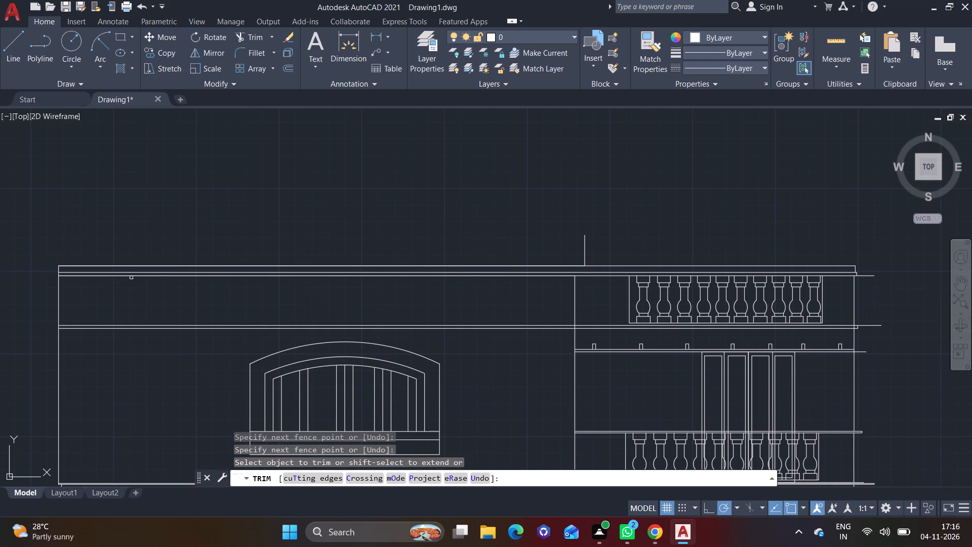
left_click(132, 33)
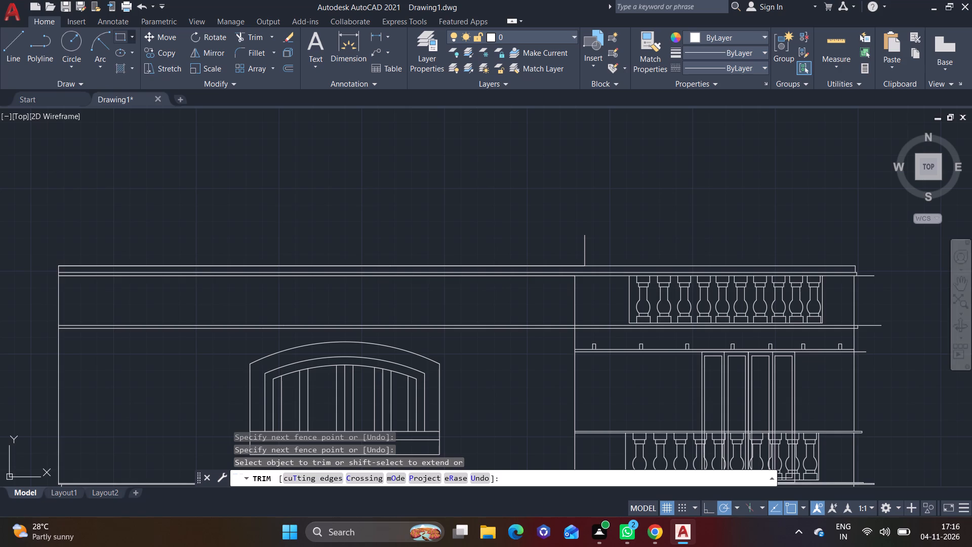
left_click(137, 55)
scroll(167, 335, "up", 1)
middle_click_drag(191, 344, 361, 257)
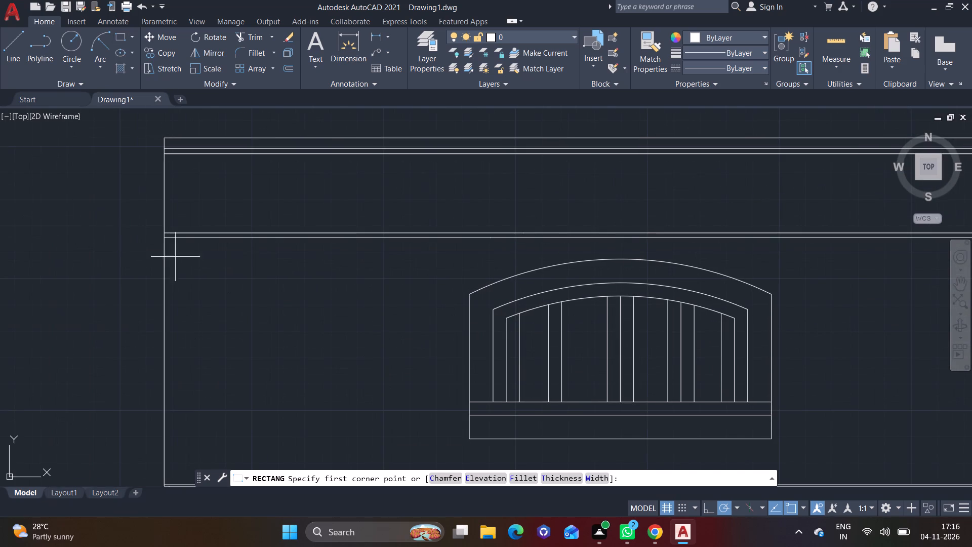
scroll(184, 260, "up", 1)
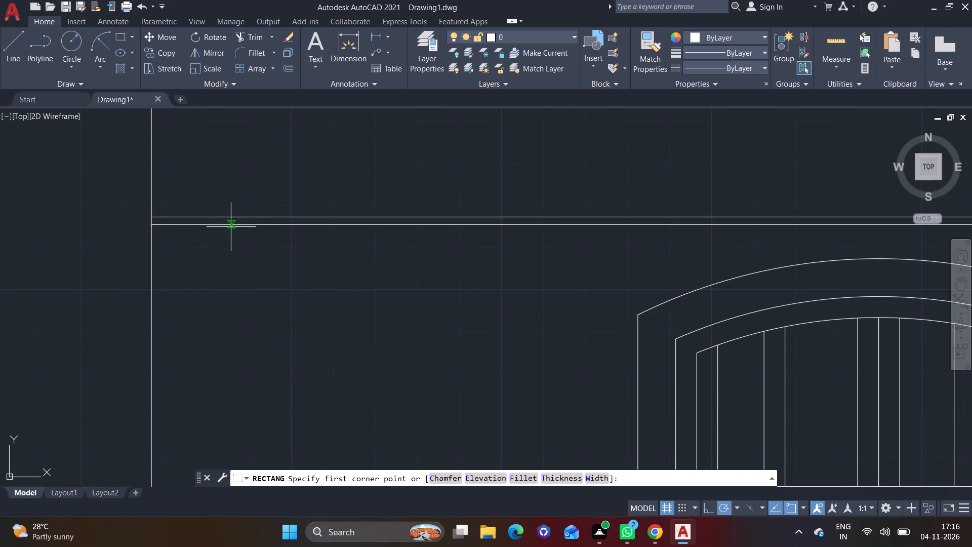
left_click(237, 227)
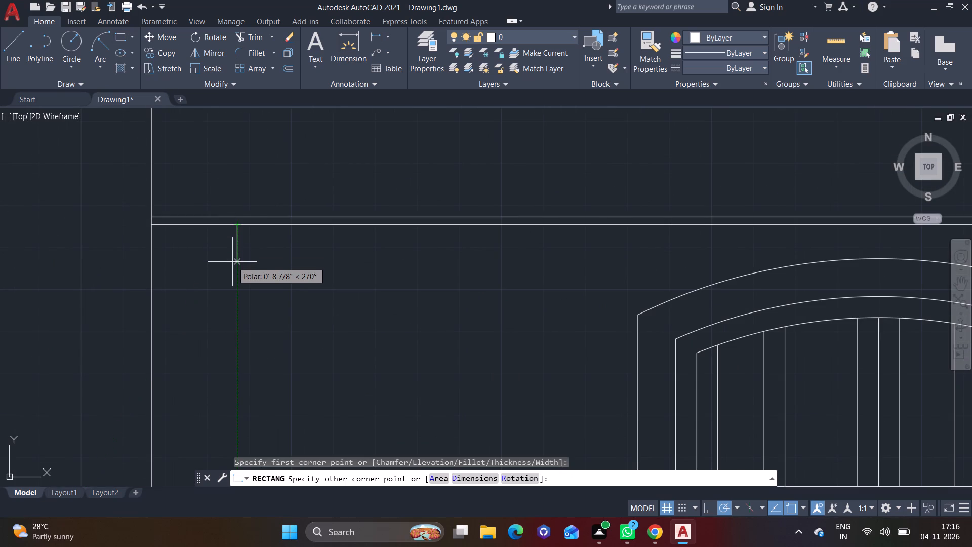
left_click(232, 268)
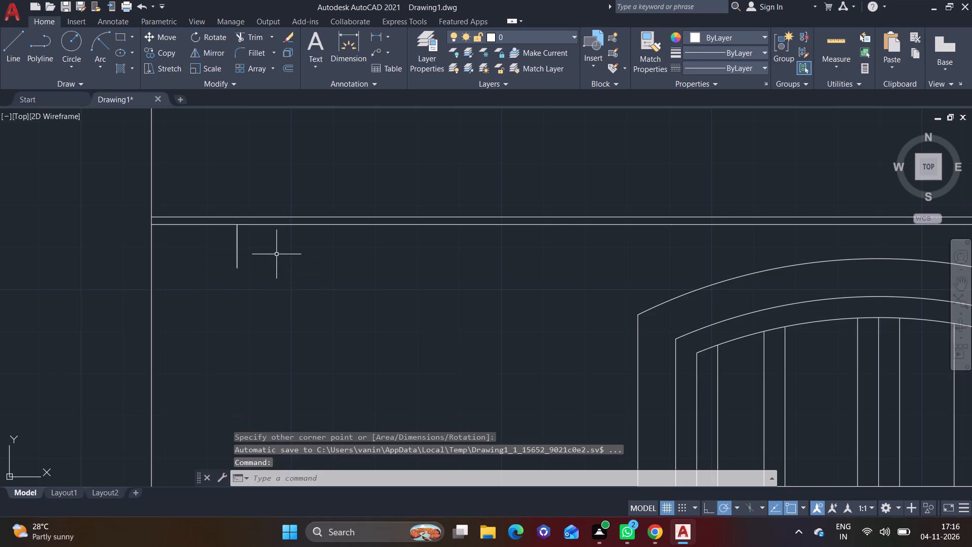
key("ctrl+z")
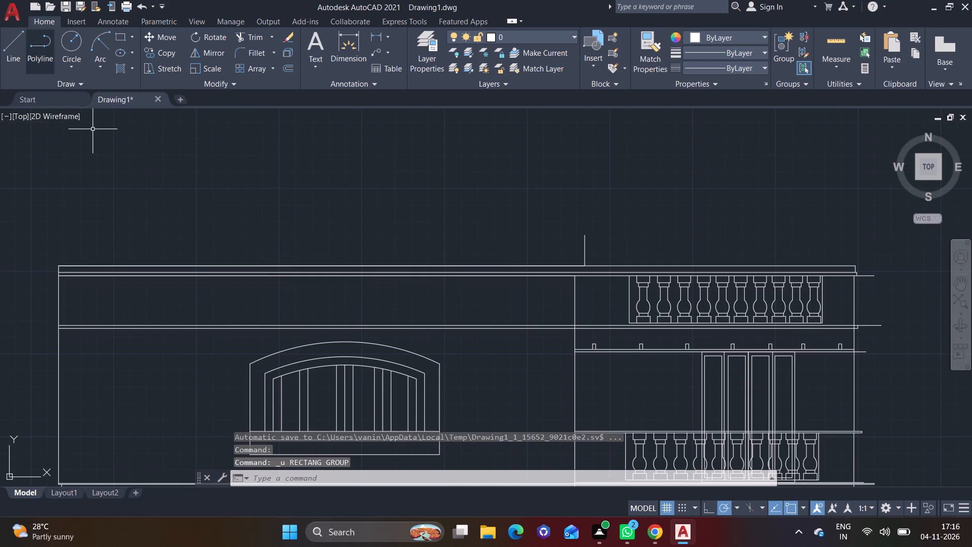
Draw a small 3" wide rectangular block outline hanging from the band's lower line, above the arched window's crown.
left_click(19, 58)
middle_click_drag(264, 322, 290, 254)
scroll(329, 257, "up", 2)
scroll(383, 272, "up", 3)
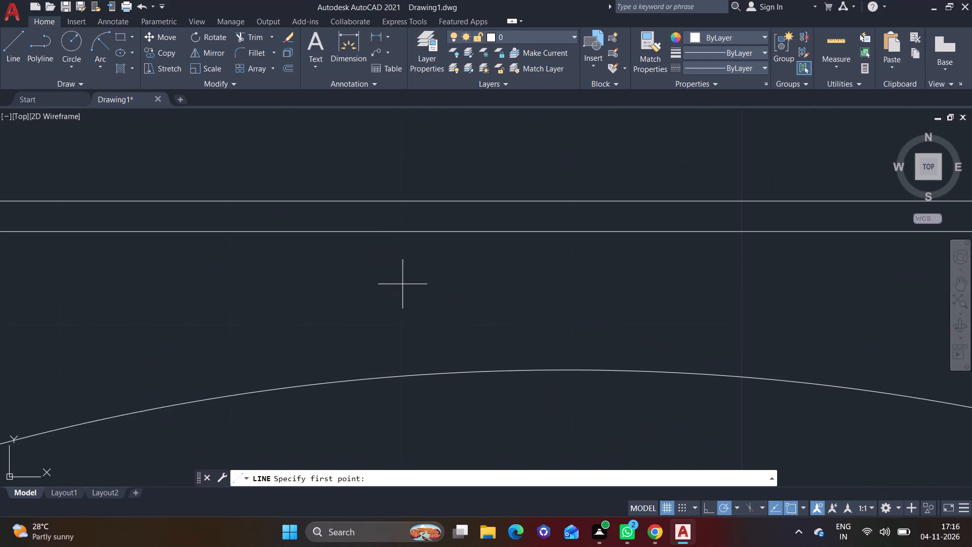
middle_click_drag(411, 291, 98, 275)
left_click(255, 212)
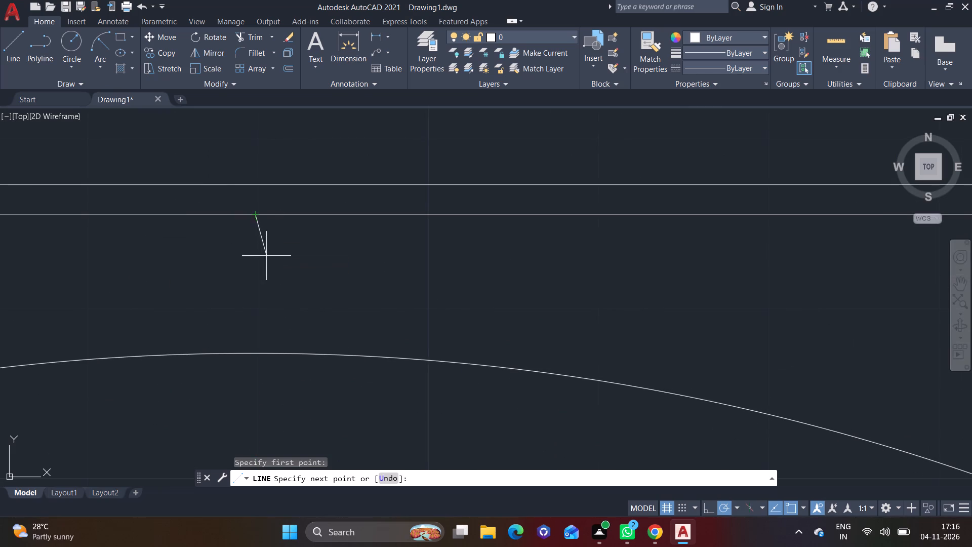
left_click(255, 299)
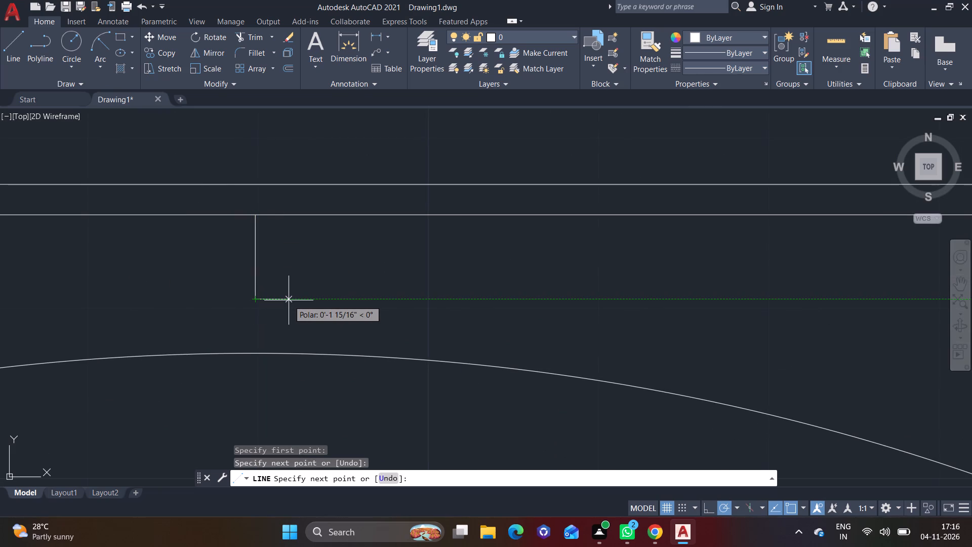
type("3\"")
key("Return")
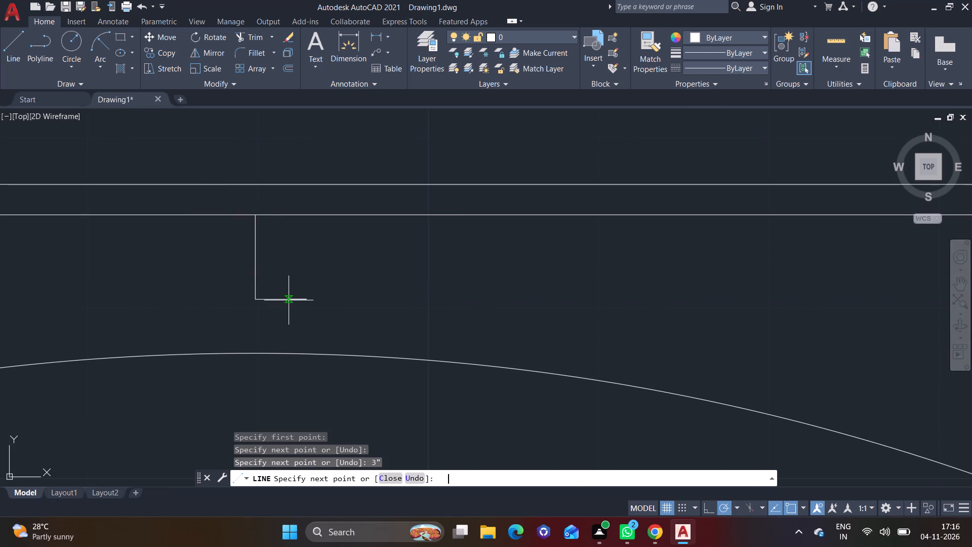
left_click(308, 212)
right_click(308, 212)
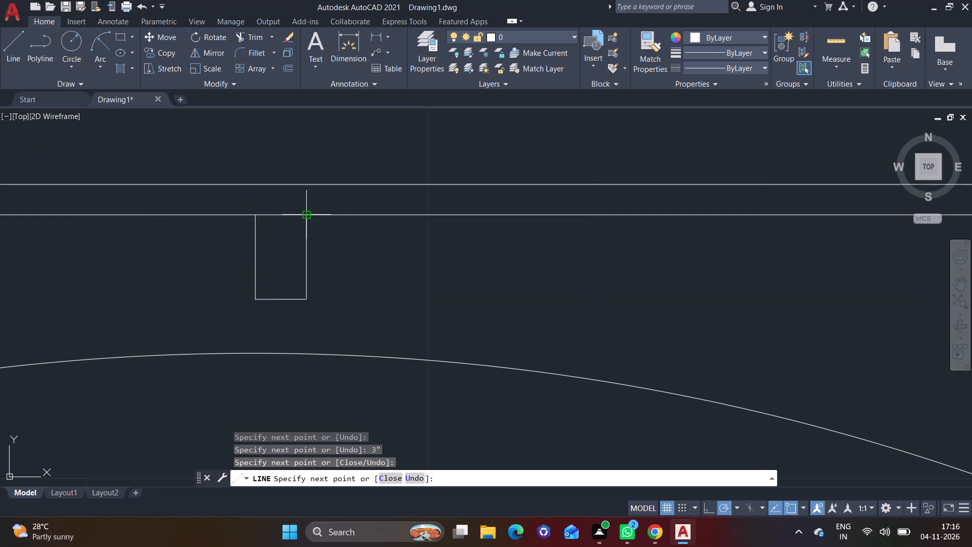
Copy the small block outline 2'3" to the right along the band's lower line.
left_click(337, 225)
scroll(290, 292, "down", 1)
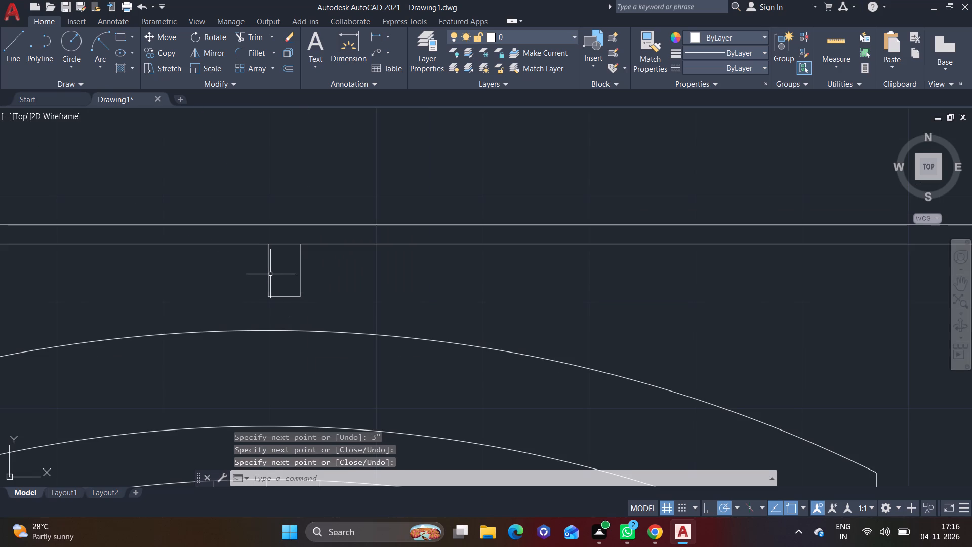
left_click(267, 273)
left_click(286, 298)
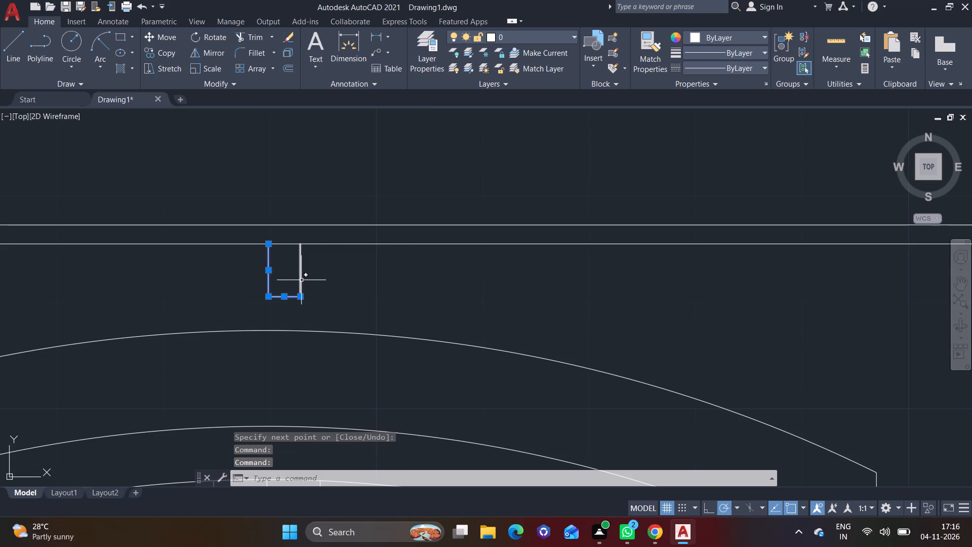
left_click(301, 280)
scroll(302, 281, "down", 1)
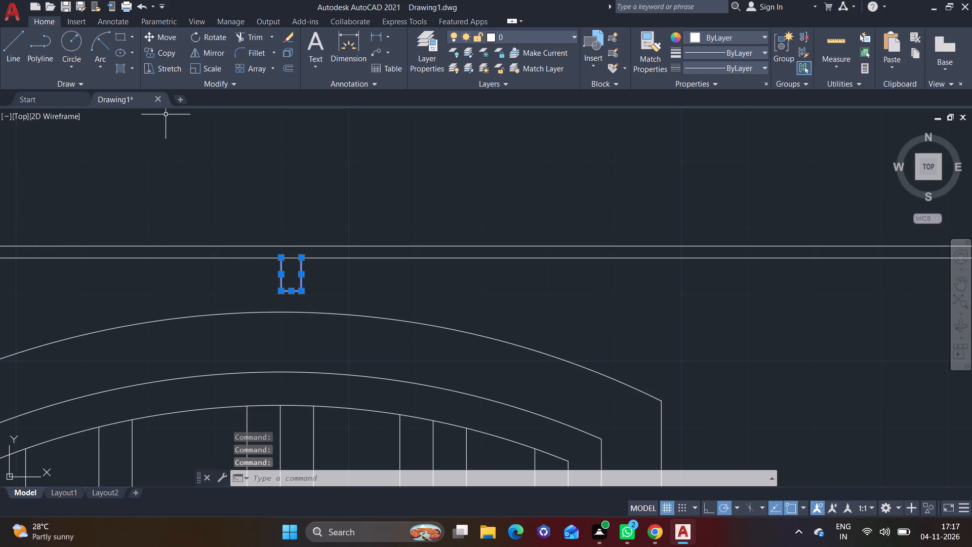
left_click(168, 53)
left_click(280, 258)
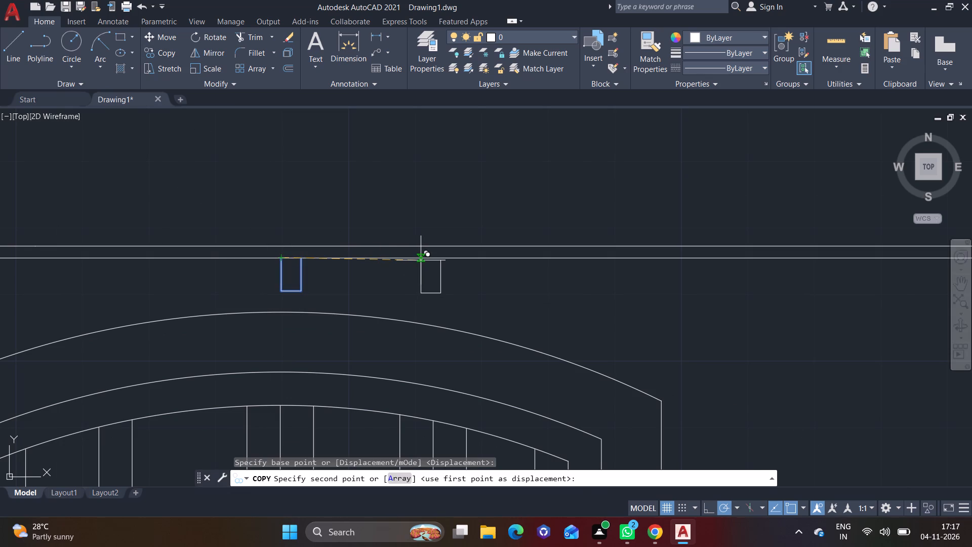
type("2'3\"")
key("Return")
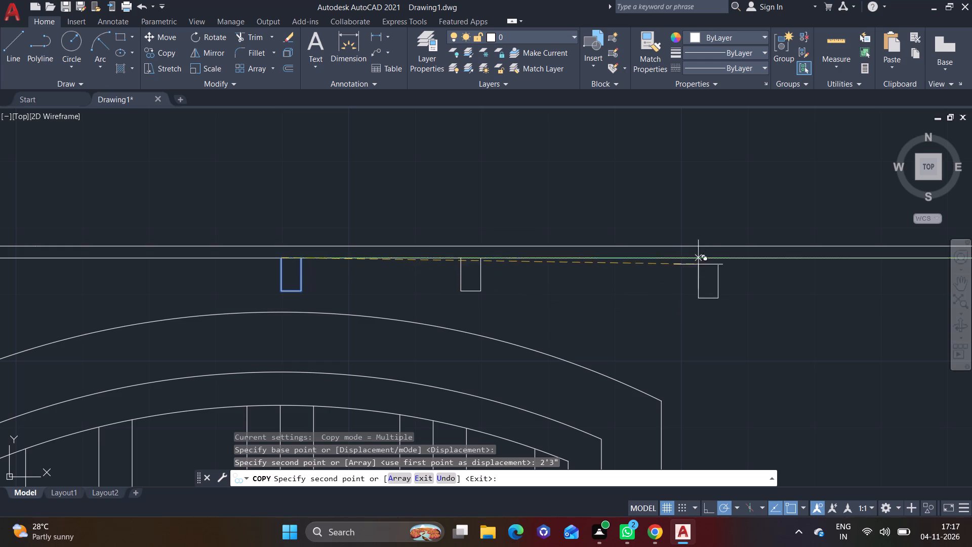
Place two more copies of the block at 2'3" from the same base point.
type("2'3\"")
key("Return")
scroll(681, 259, "down", 2)
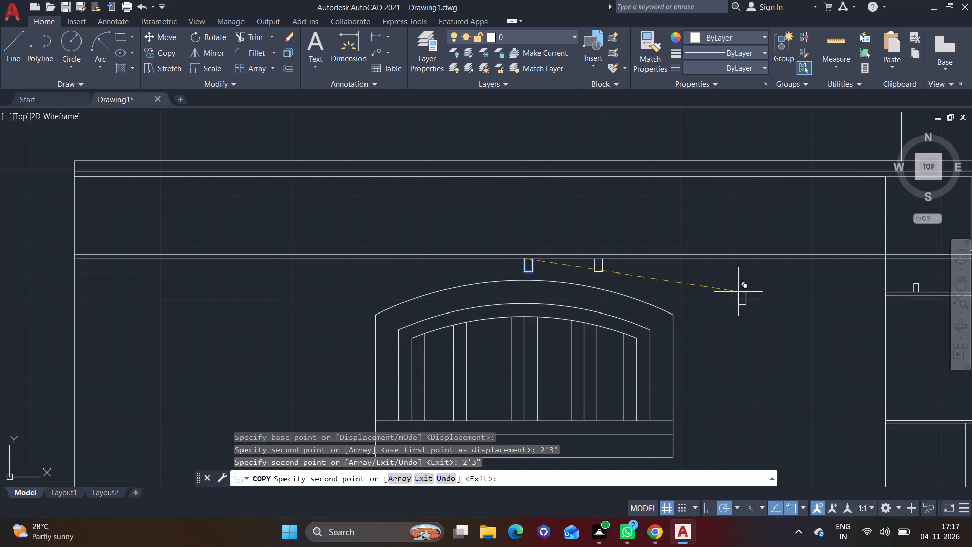
middle_click_drag(675, 256, 436, 262)
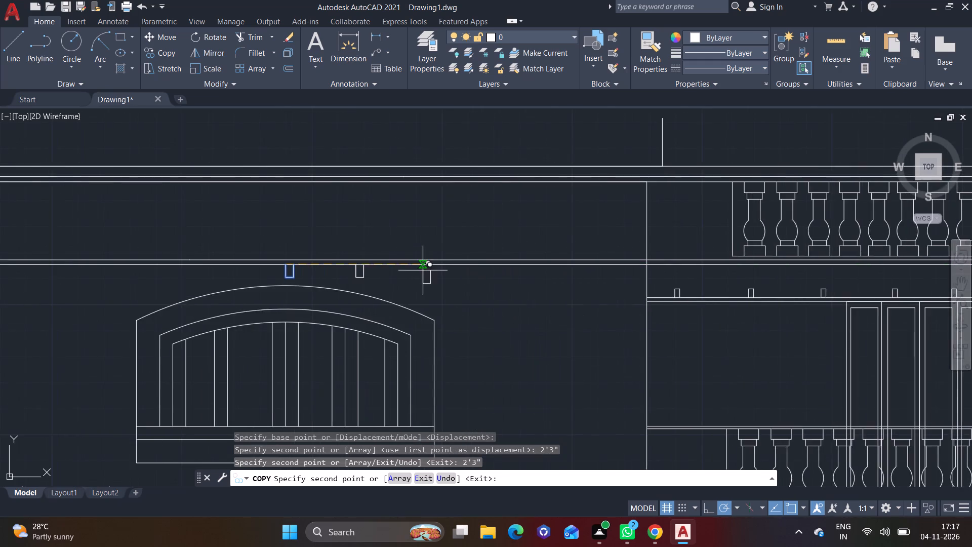
scroll(423, 271, "up", 2)
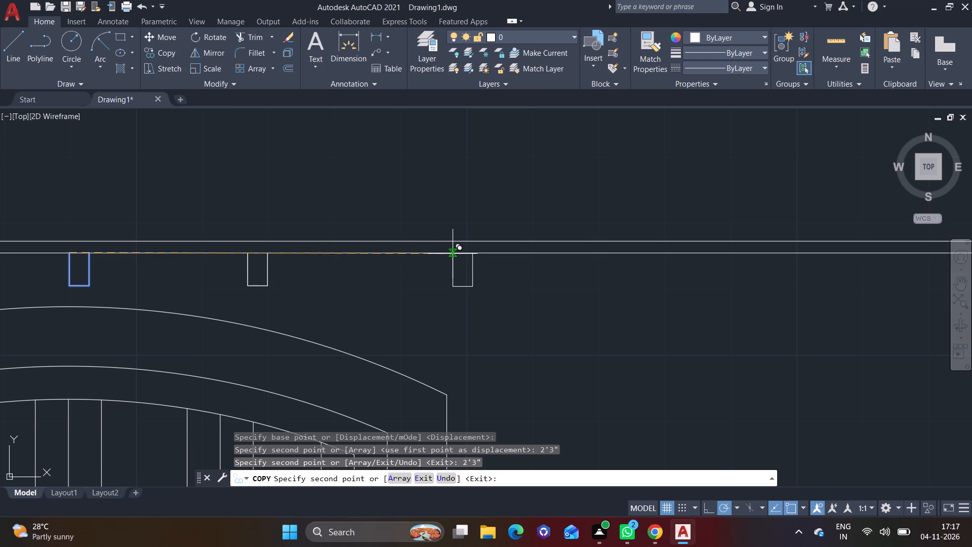
type("2'3\"")
key("Return")
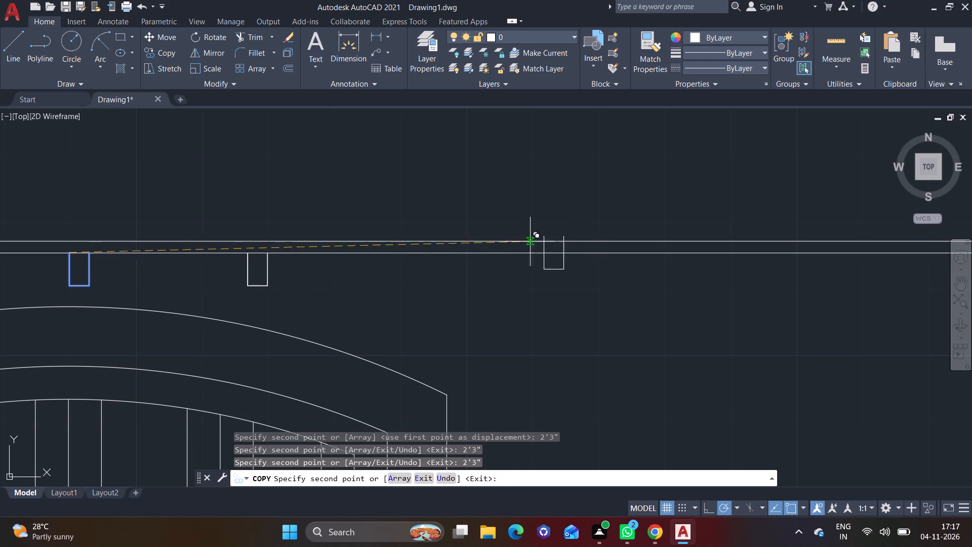
Place three more block copies freehand under the band, spaced roughly evenly from the window's crown toward the balcony section.
left_click(438, 255)
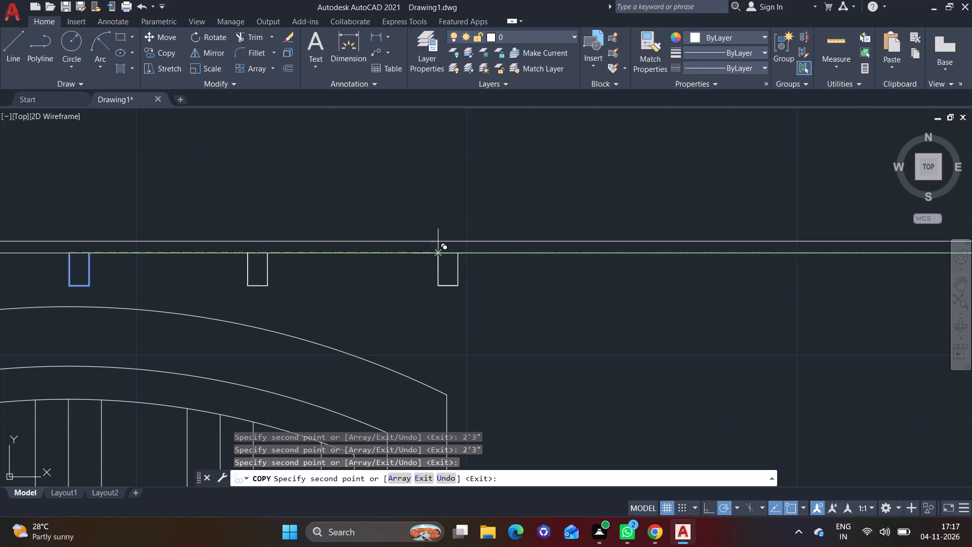
left_click(641, 253)
scroll(714, 291, "up", 1)
middle_click_drag(707, 297, 576, 309)
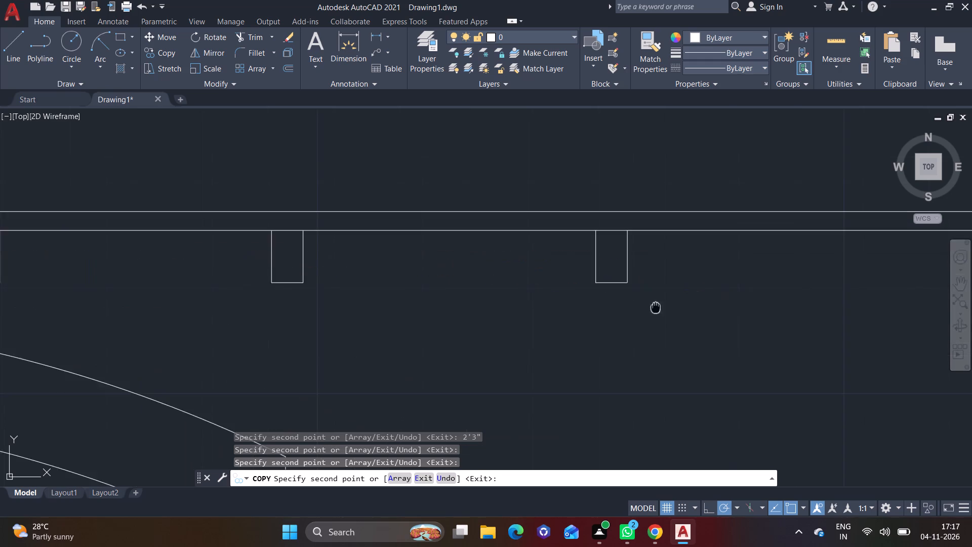
middle_click_drag(576, 309, 378, 309)
scroll(459, 300, "down", 1)
left_click(544, 265)
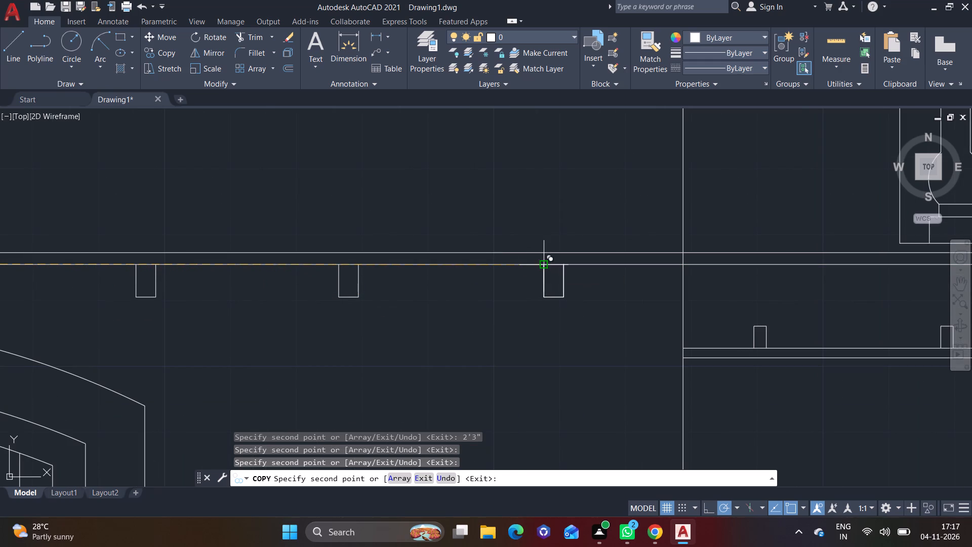
Place four more block copies freehand under the band, spaced roughly evenly from the window's crown to the facade's left end.
scroll(253, 298, "down", 4)
middle_click_drag(225, 288, 543, 307)
scroll(421, 320, "up", 2)
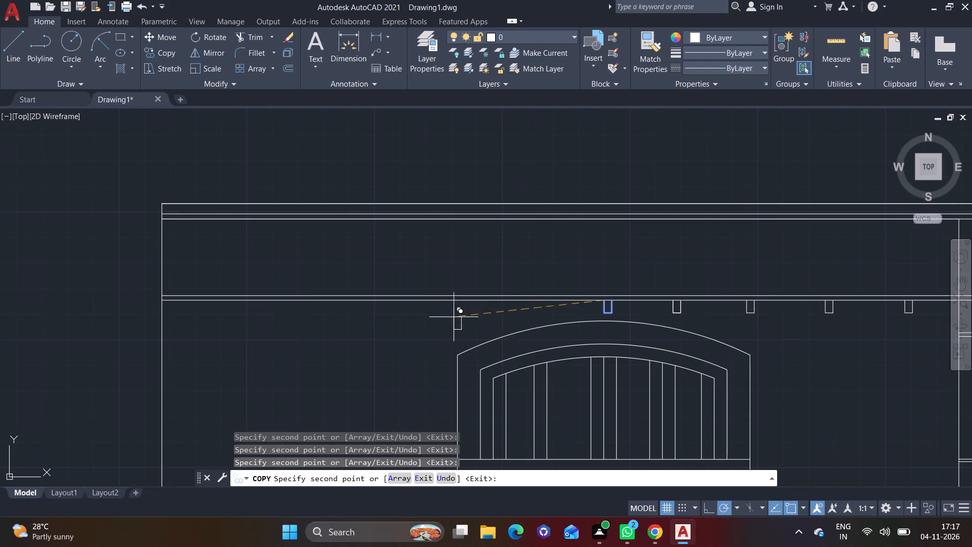
scroll(512, 302, "up", 2)
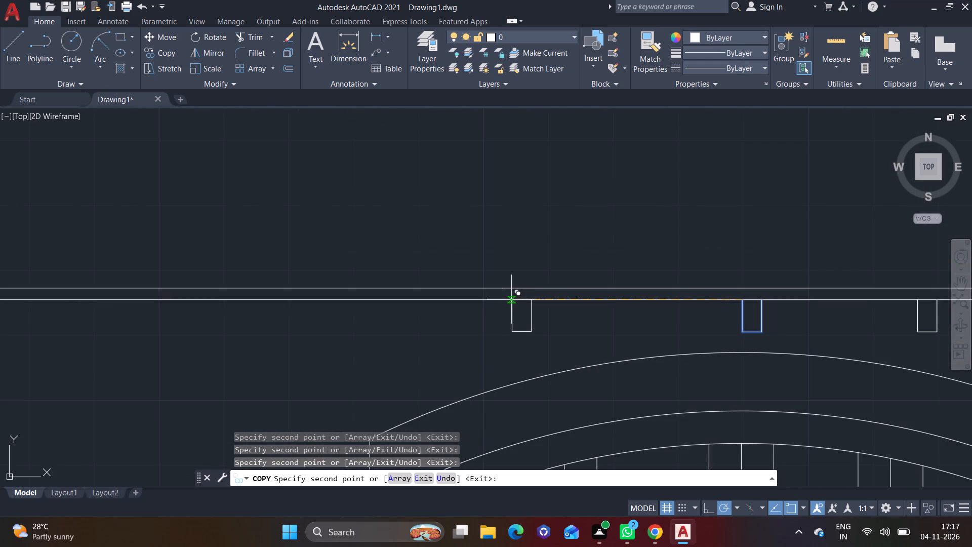
left_click(509, 299)
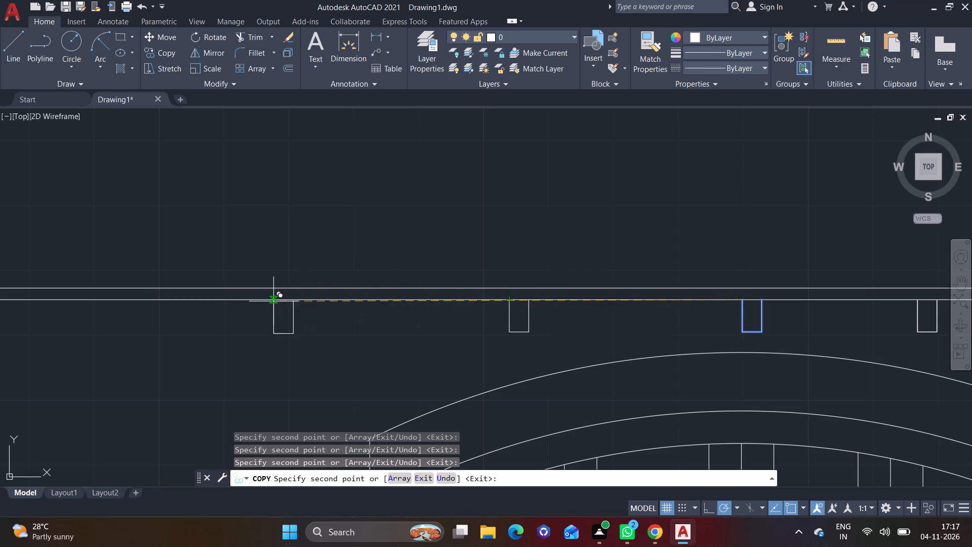
left_click(273, 301)
scroll(316, 328, "down", 2)
middle_click_drag(349, 336, 561, 310)
scroll(435, 312, "up", 2)
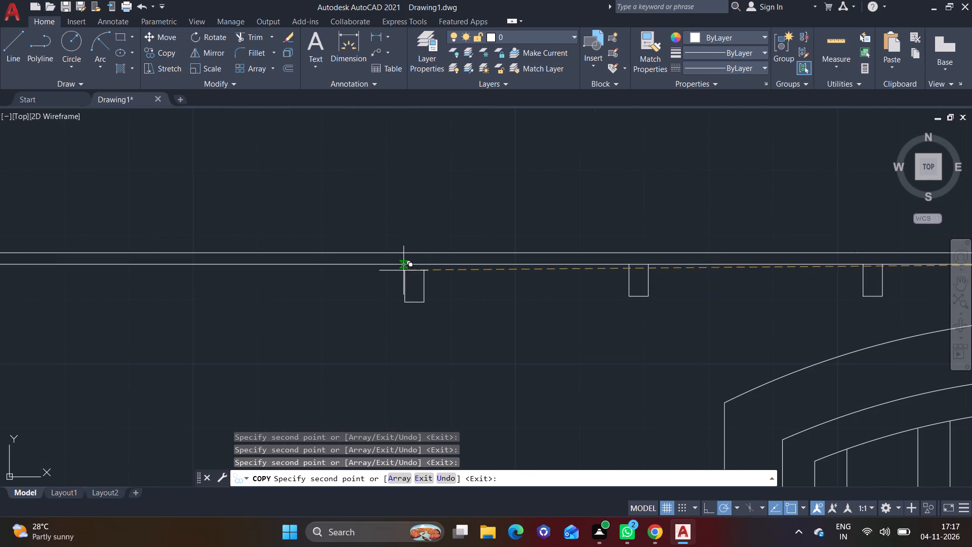
left_click(353, 264)
middle_click_drag(298, 305, 451, 321)
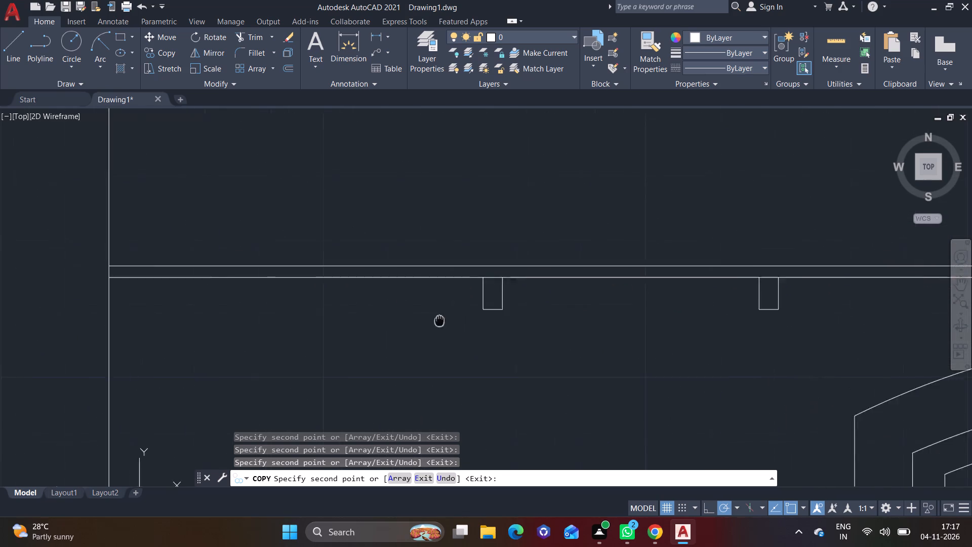
middle_click_drag(451, 321, 457, 321)
left_click(258, 281)
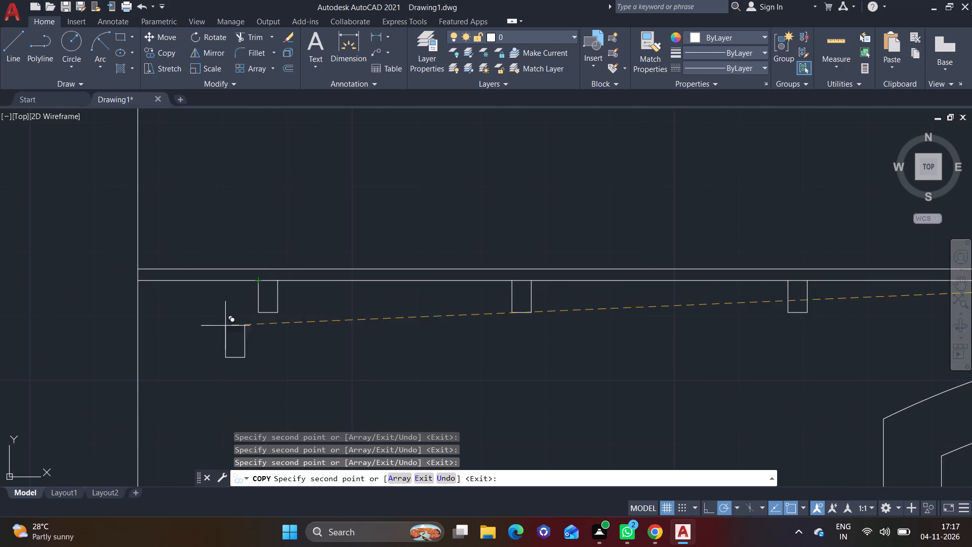
key("Escape")
Draw the band's projection beyond the facade's left wall with an upper line, a vertical end and a lower return line.
scroll(247, 333, "down", 4)
middle_click_drag(490, 372, 469, 366)
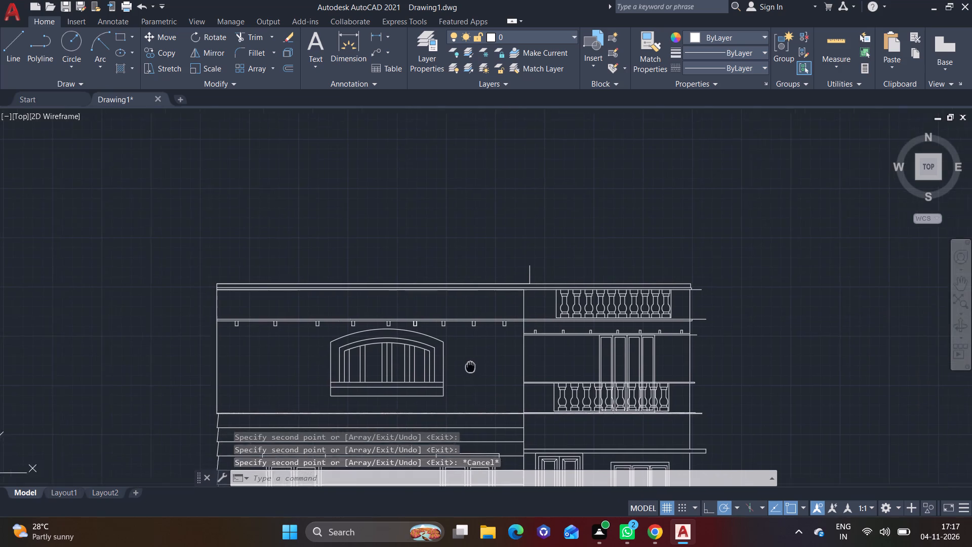
middle_click_drag(469, 366, 449, 399)
scroll(219, 375, "up", 1)
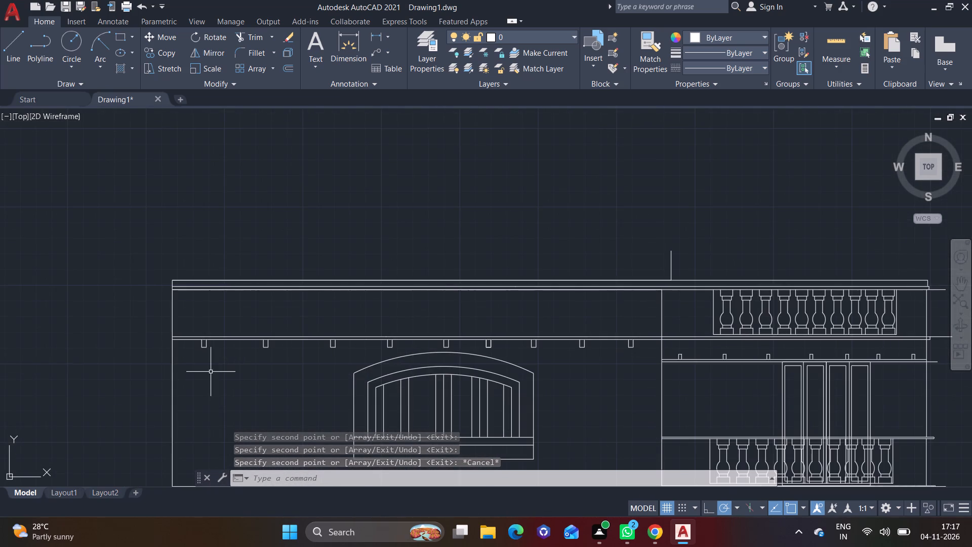
scroll(205, 372, "up", 2)
middle_click_drag(231, 384, 464, 389)
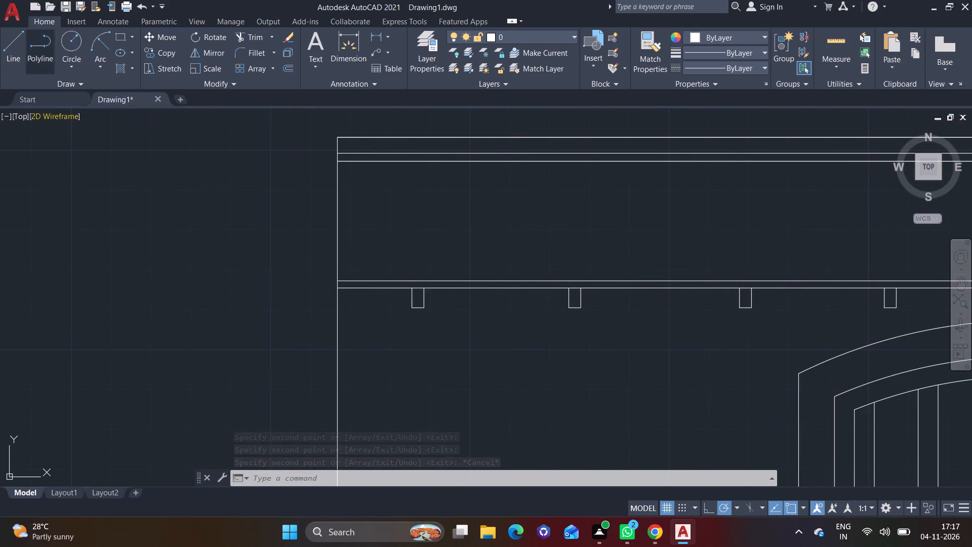
left_click(20, 51)
scroll(322, 269, "up", 1)
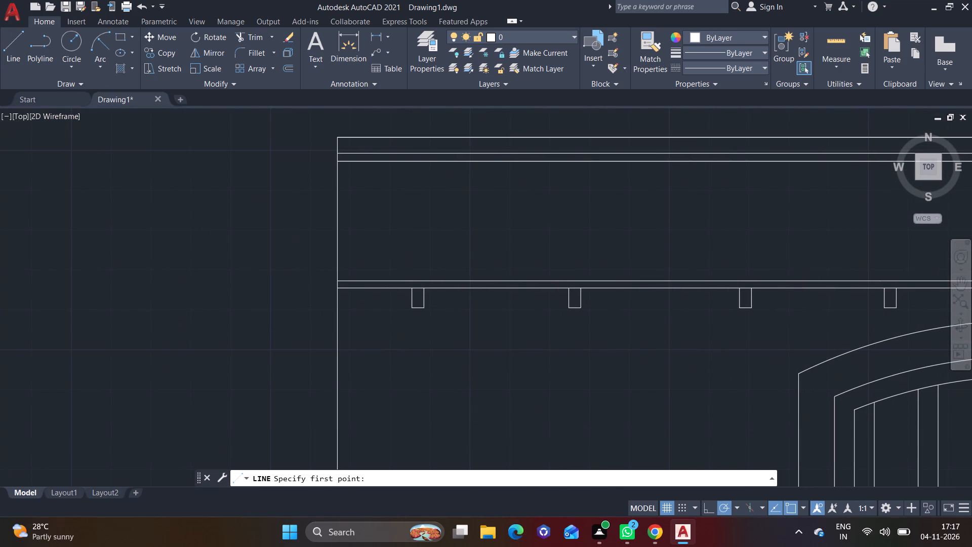
left_click(345, 288)
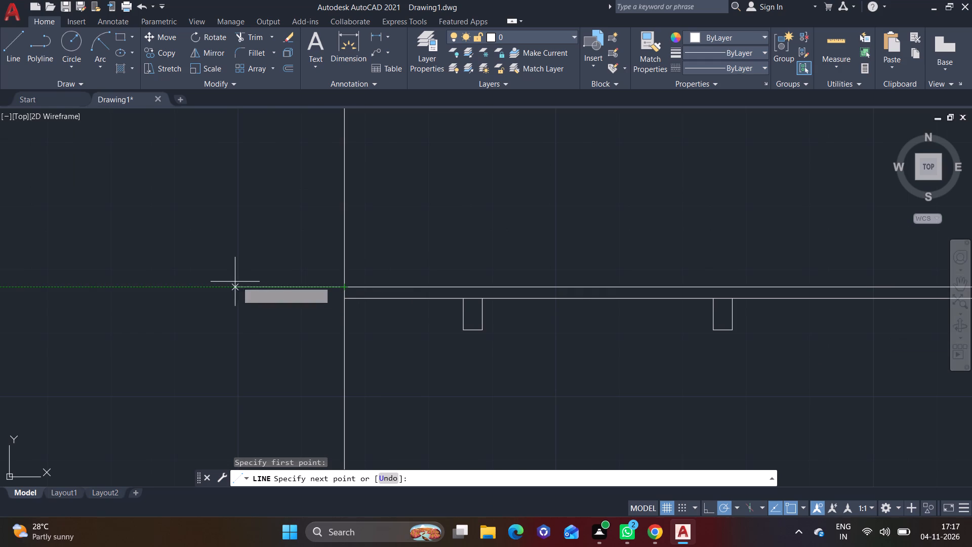
left_click(214, 282)
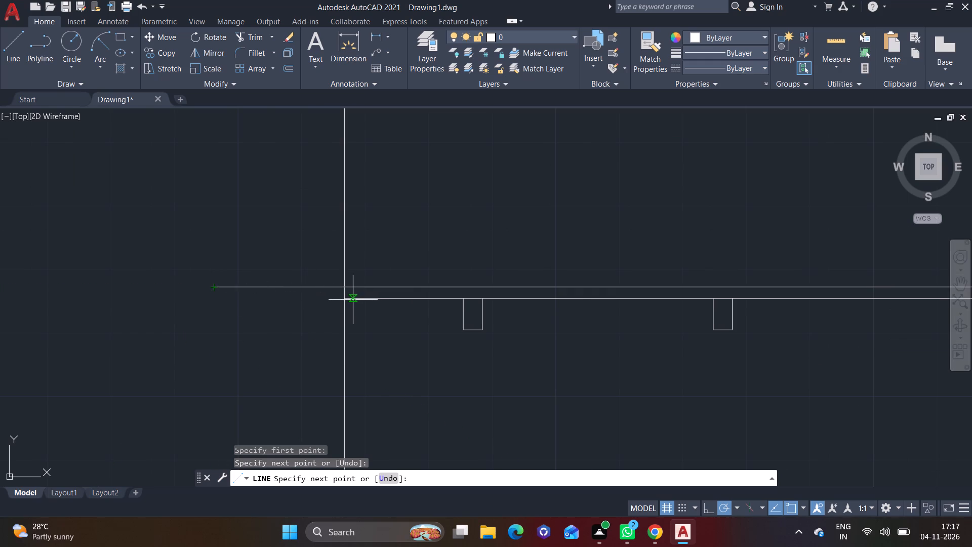
left_click(215, 297)
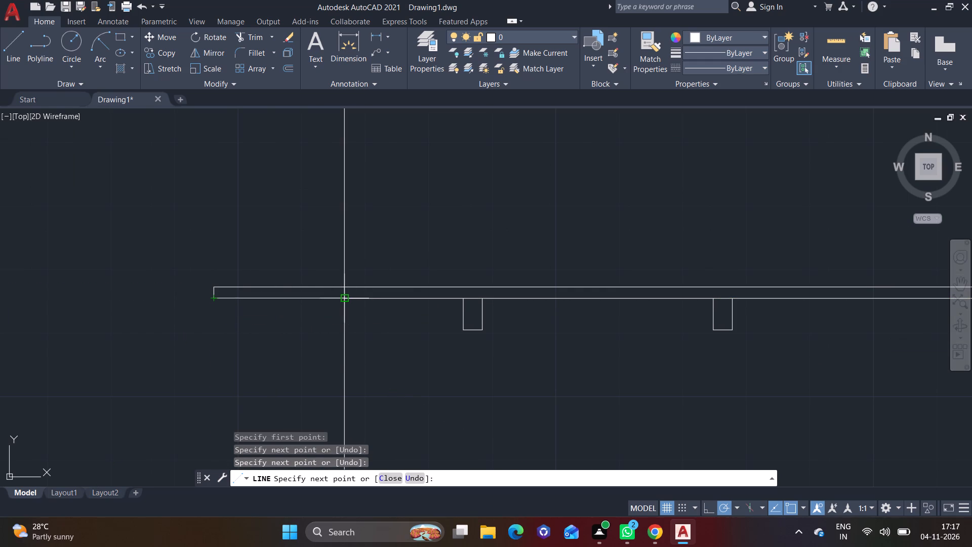
left_click(341, 301)
right_click(341, 301)
left_click(360, 308)
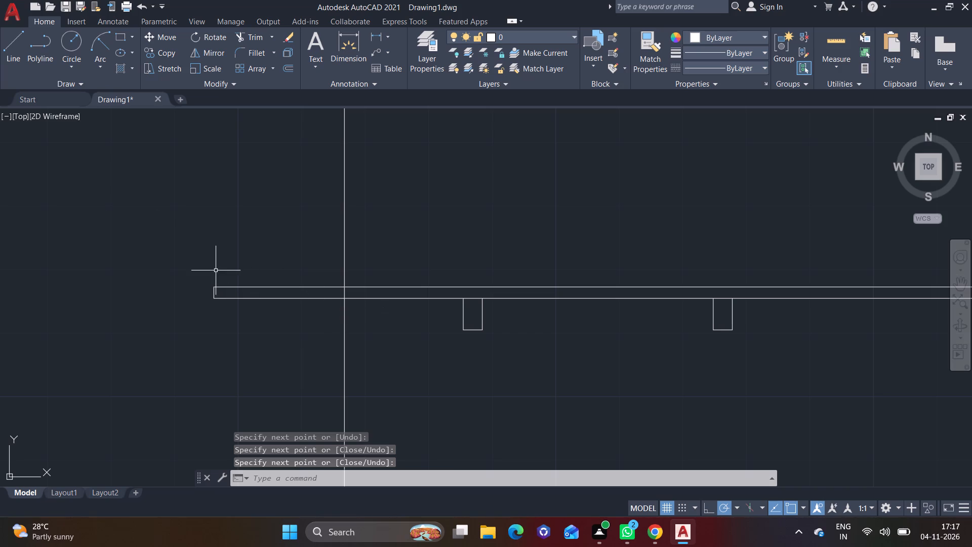
Draw a vertical line continuing the wall between the facade and balcony section up through the roof band to its top line.
left_click(7, 47)
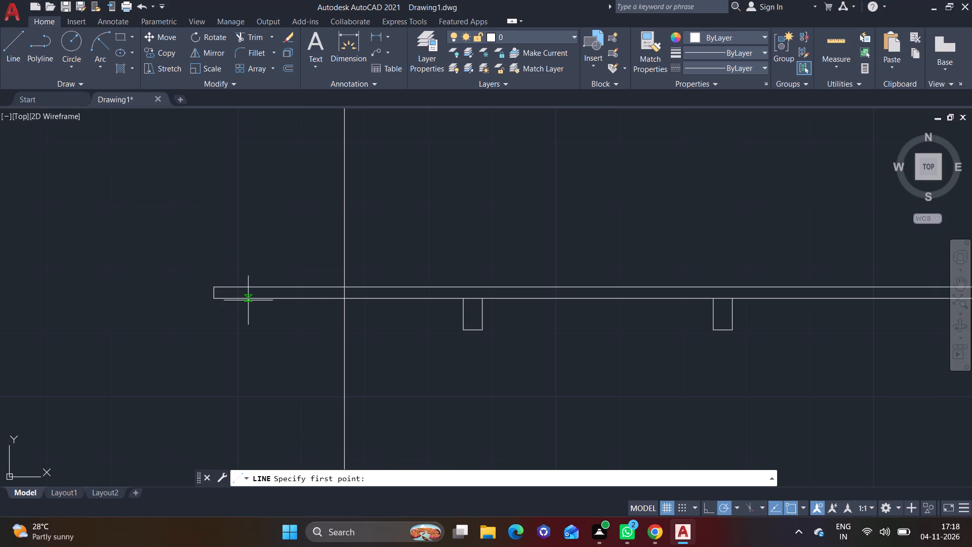
scroll(248, 300, "down", 3)
middle_click_drag(306, 351, 318, 290)
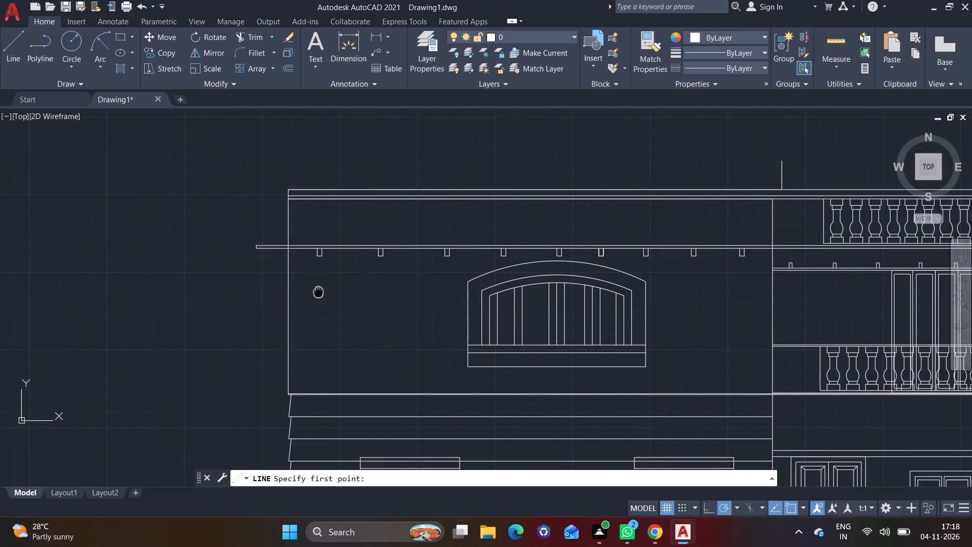
middle_click_drag(318, 290, 255, 328)
scroll(278, 329, "down", 1)
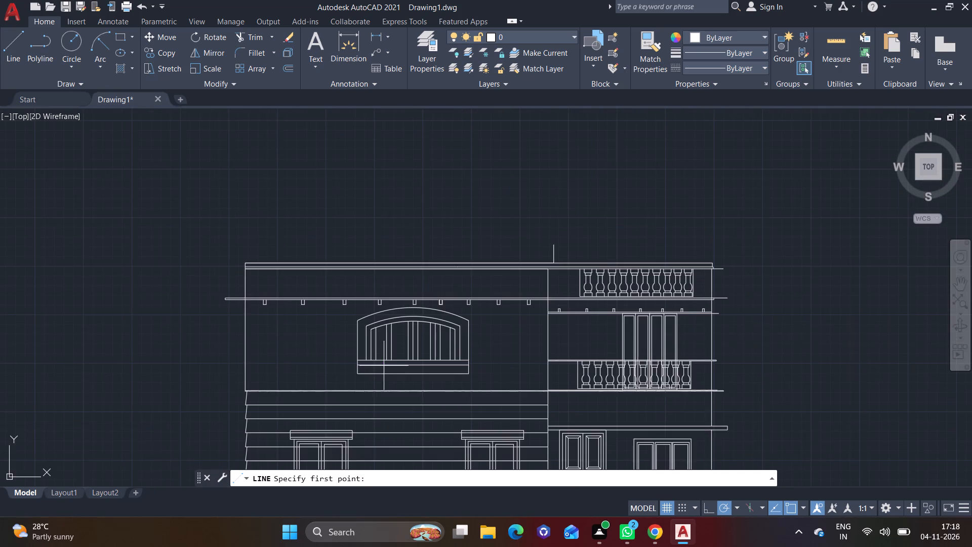
middle_click_drag(384, 366, 317, 362)
left_click(17, 47)
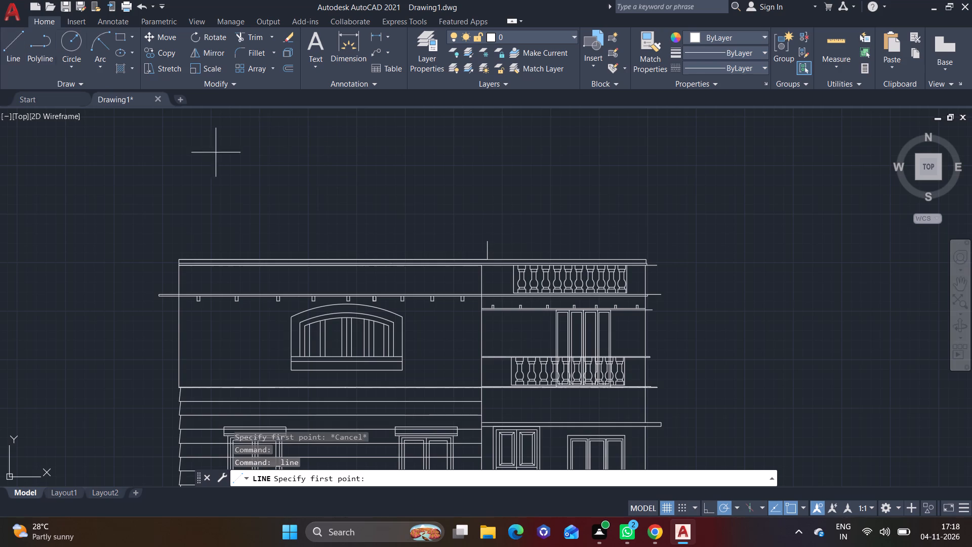
scroll(456, 262, "up", 4)
left_click(587, 279)
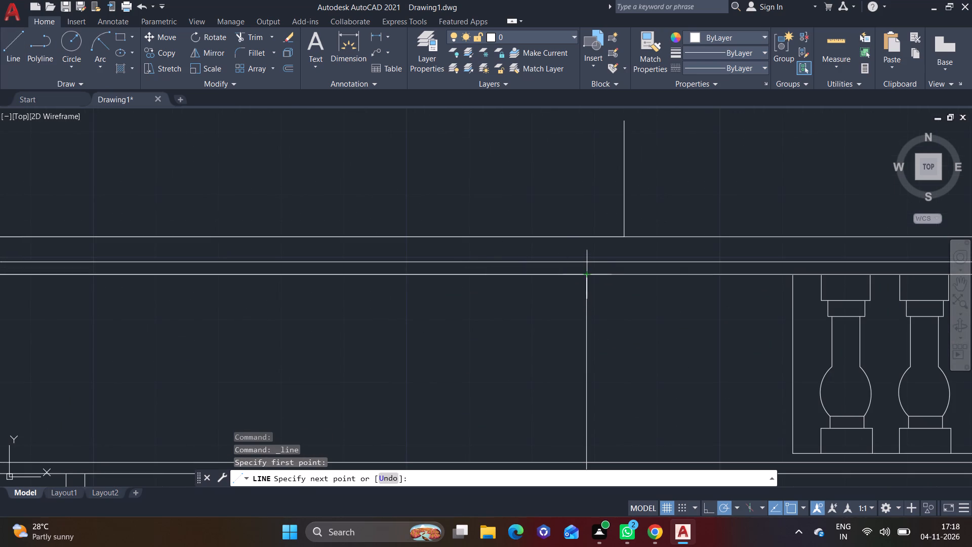
left_click(588, 238)
right_click(588, 238)
left_click(615, 249)
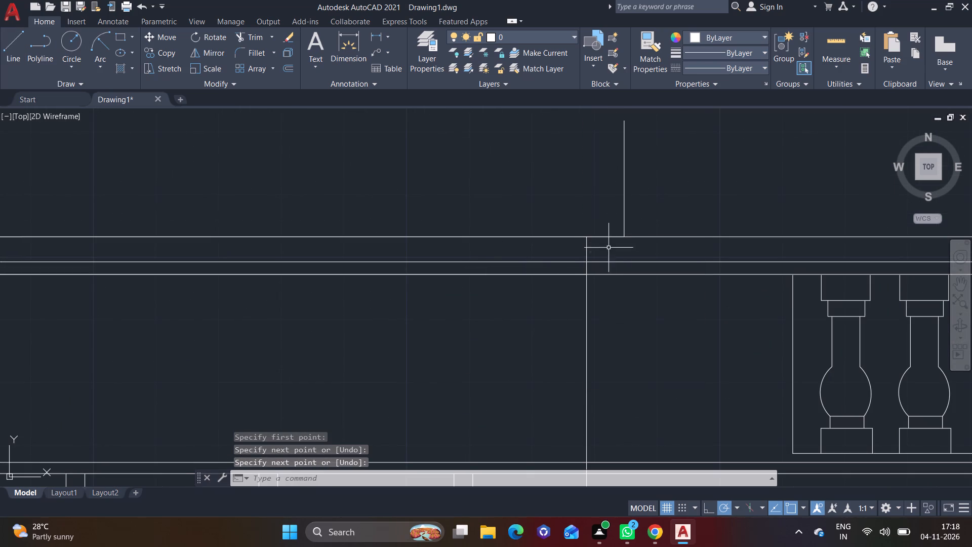
Trim away the balcony roof band's lines where they run across the left facade, up to the shared wall line.
left_click(272, 36)
left_click(273, 57)
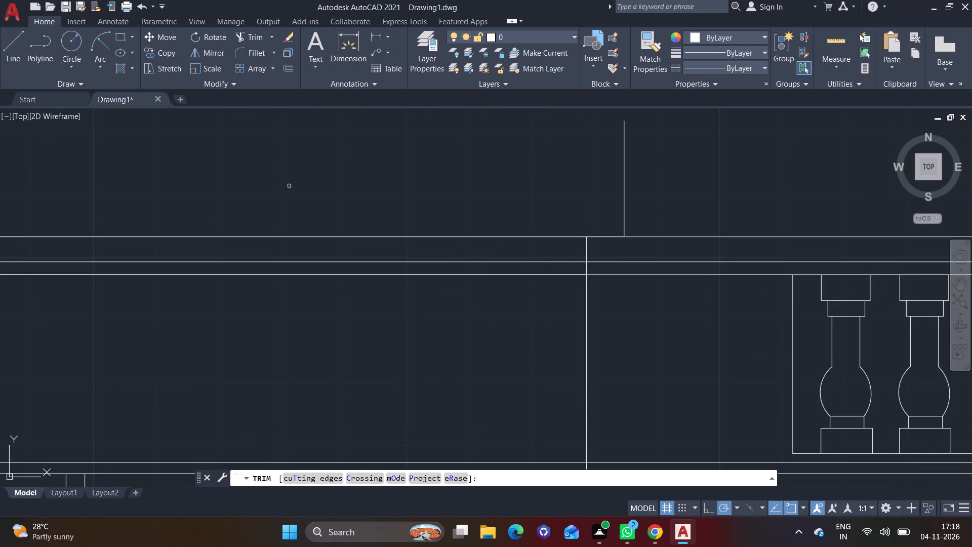
left_click(313, 224)
left_click(304, 302)
scroll(304, 302, "down", 2)
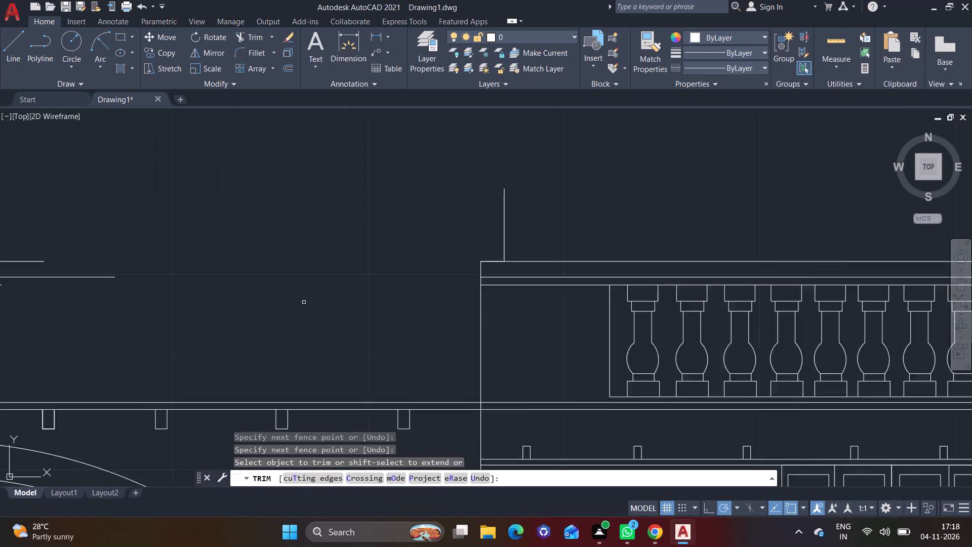
middle_click_drag(260, 310, 509, 276)
left_click(279, 216)
left_click(271, 283)
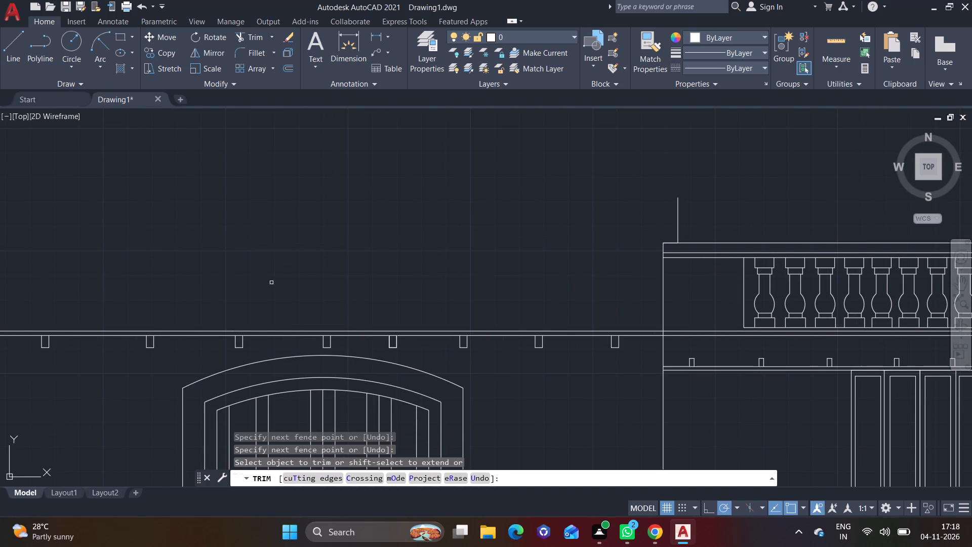
scroll(246, 270, "down", 2)
middle_click_drag(244, 261, 306, 257)
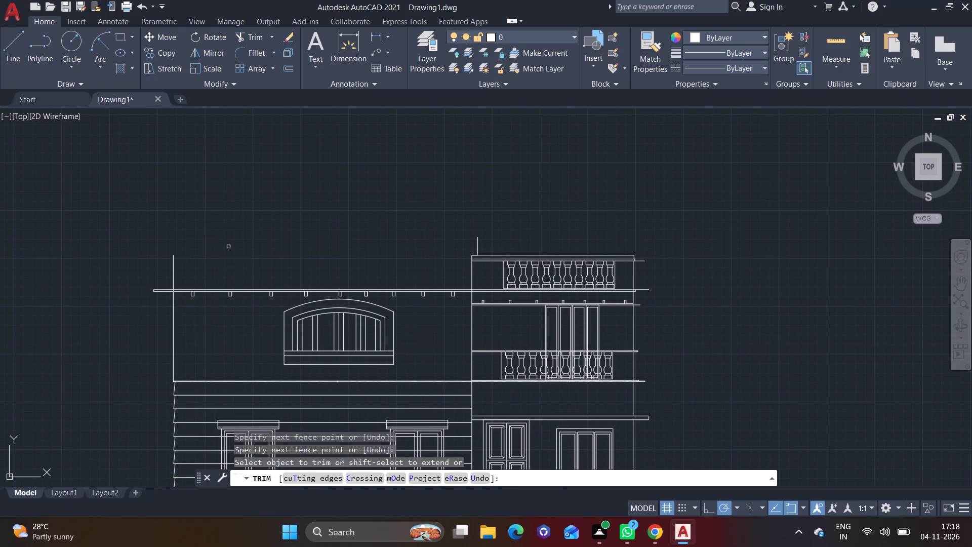
middle_click_drag(221, 245, 157, 243)
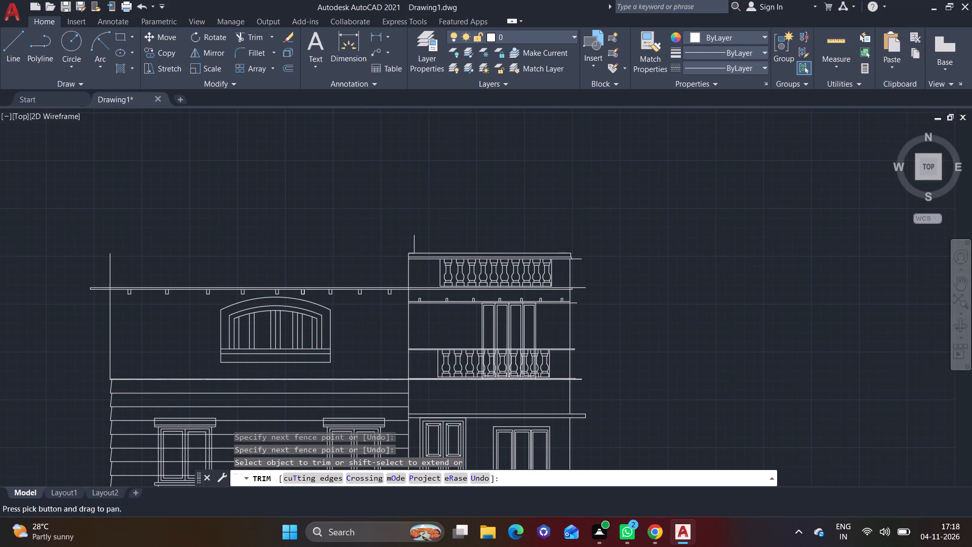
Draw the upper storey's outline: extend the left wall up about 7 ft, across to the shared wall, and down to the balcony roof.
left_click(10, 49)
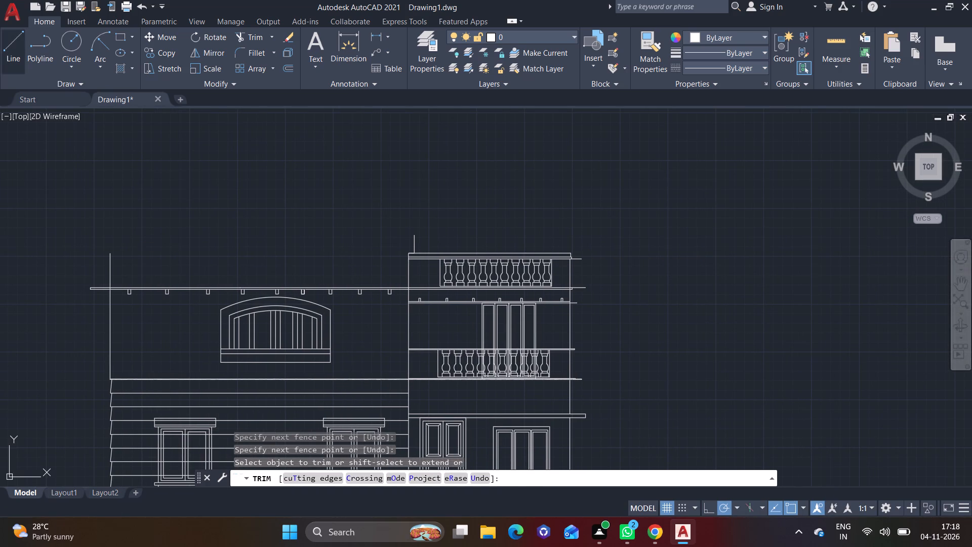
left_click(106, 255)
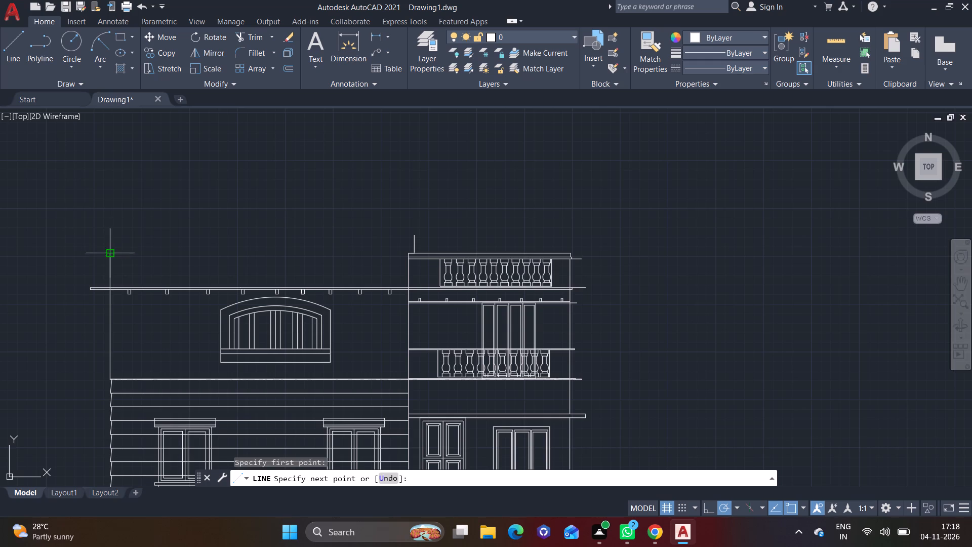
left_click(105, 171)
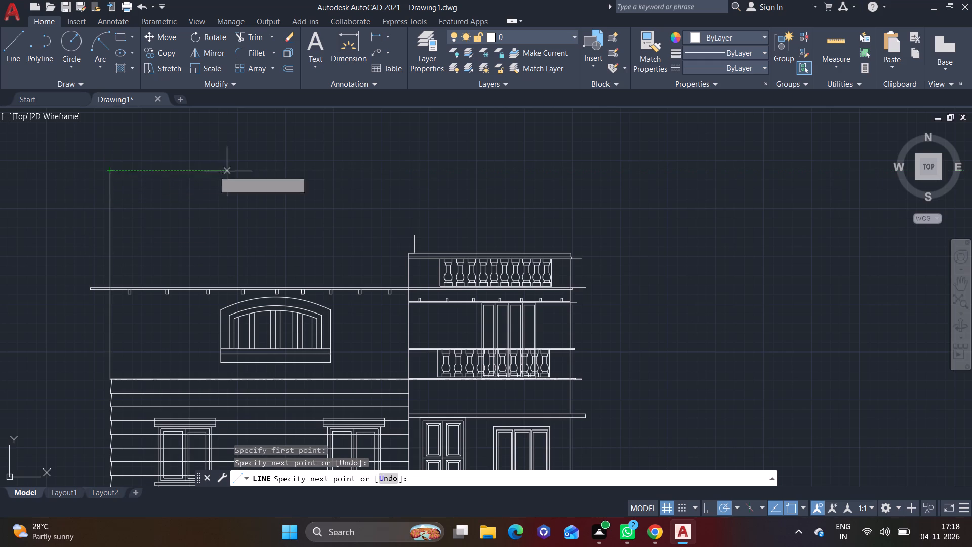
left_click(409, 175)
scroll(409, 246, "up", 3)
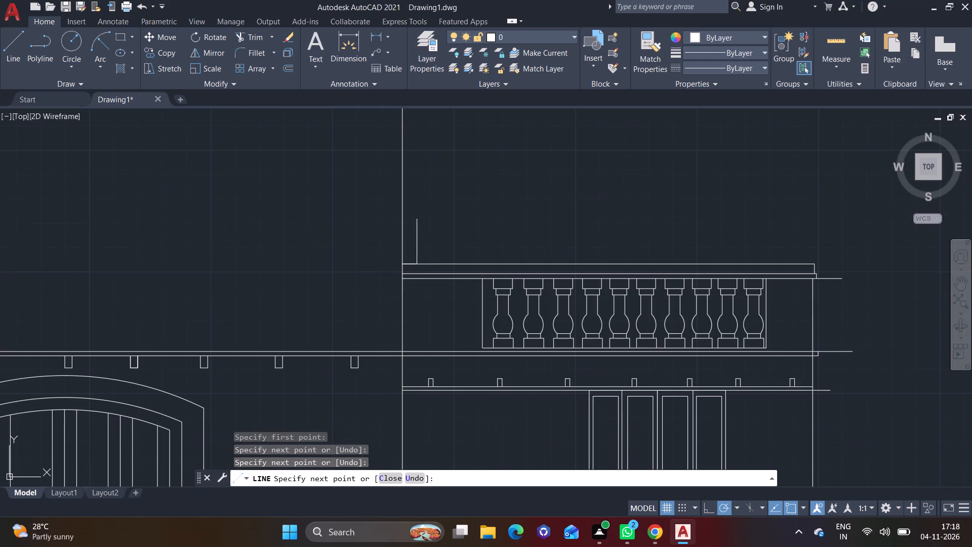
left_click(402, 264)
right_click(402, 264)
left_click(425, 270)
scroll(338, 297, "down", 2)
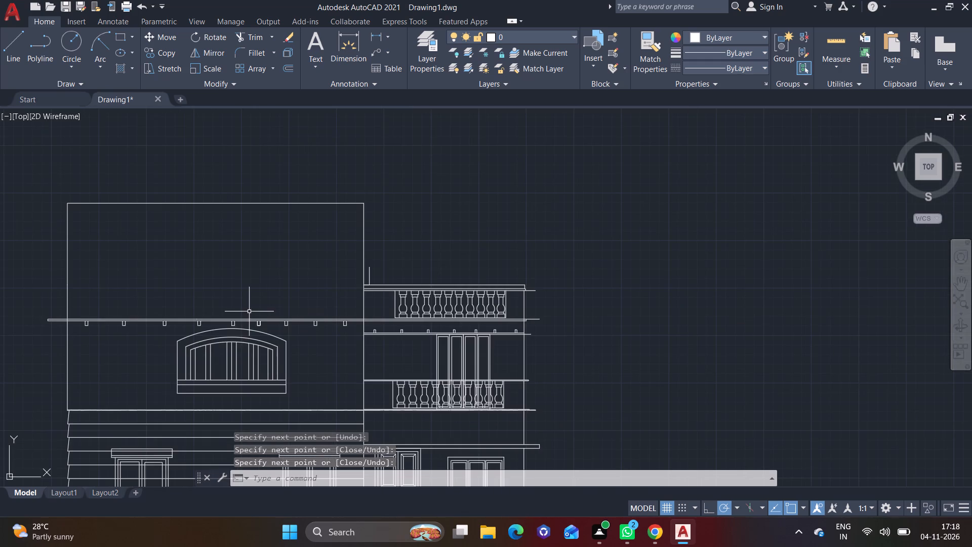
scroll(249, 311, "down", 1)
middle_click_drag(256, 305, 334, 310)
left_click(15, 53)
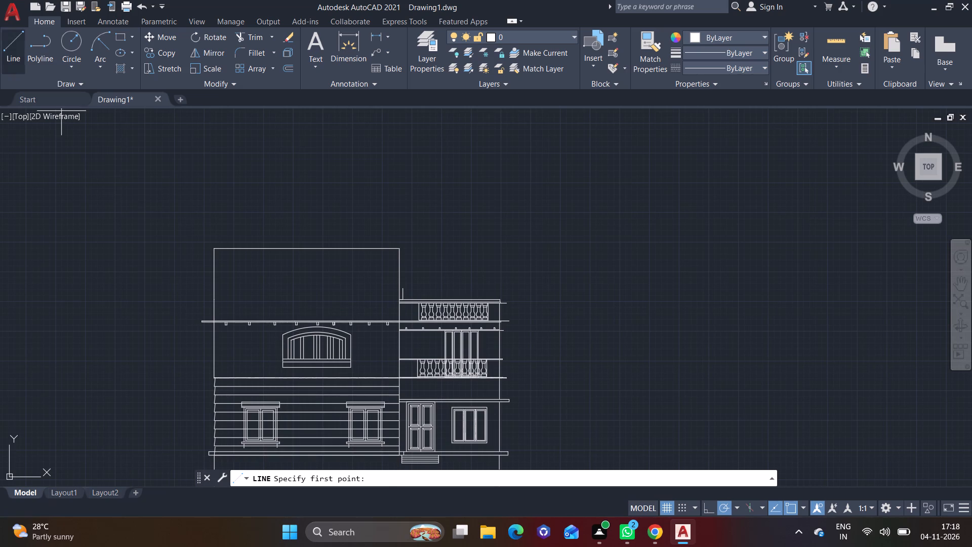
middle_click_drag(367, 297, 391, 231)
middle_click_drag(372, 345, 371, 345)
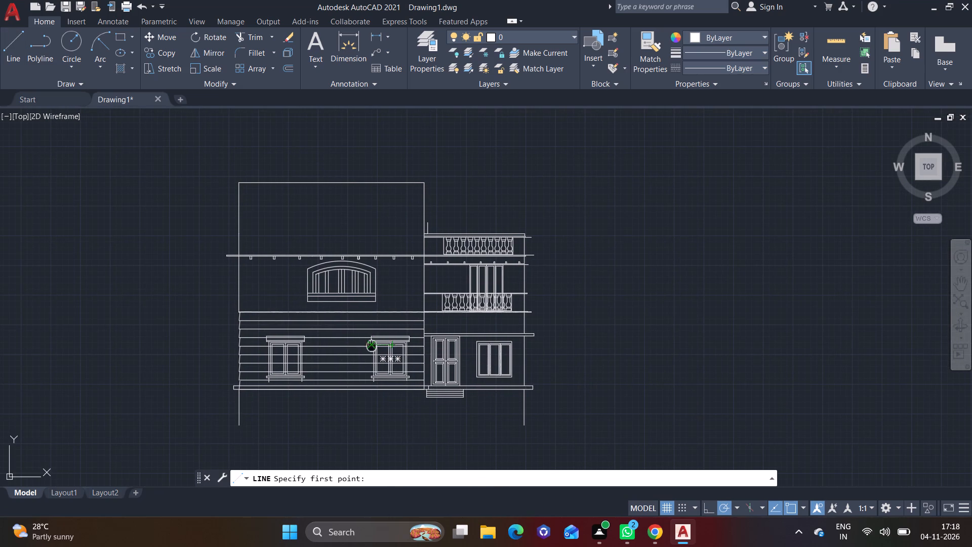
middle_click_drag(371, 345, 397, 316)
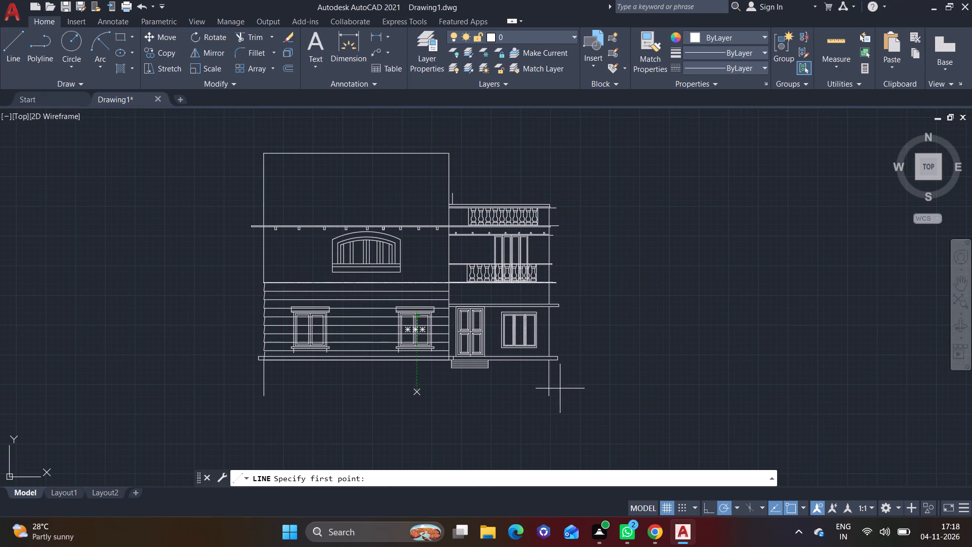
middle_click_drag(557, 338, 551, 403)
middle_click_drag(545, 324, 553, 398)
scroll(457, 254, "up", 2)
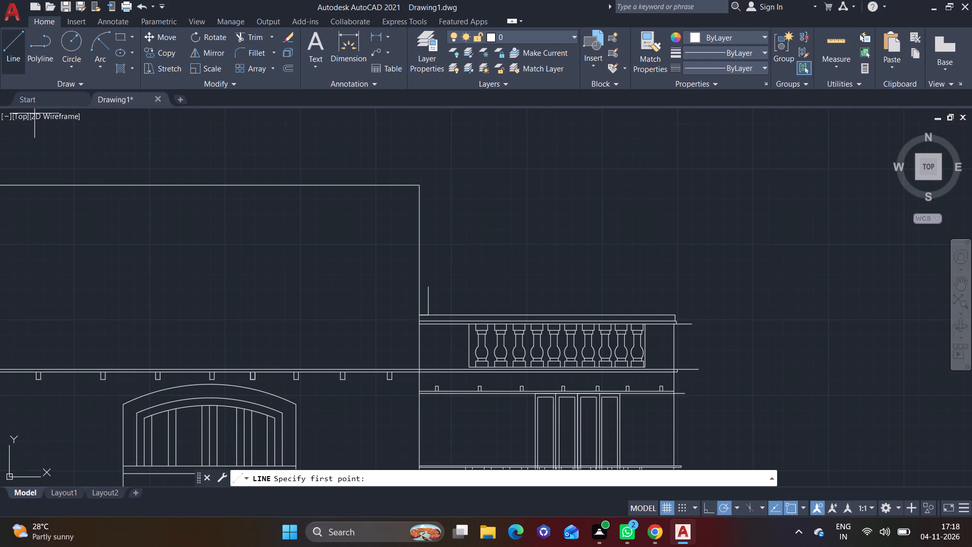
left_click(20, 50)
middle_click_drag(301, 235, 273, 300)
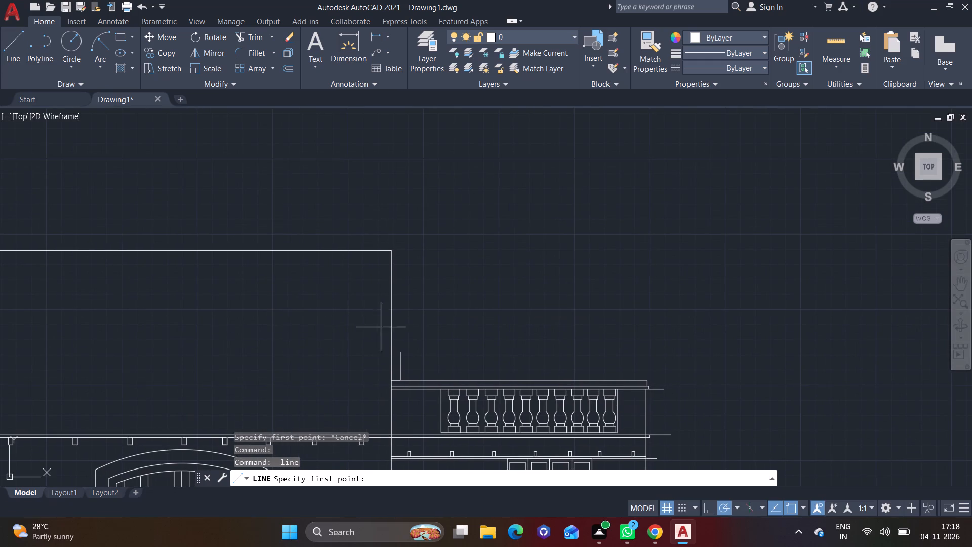
Trim away the leftover short vertical line standing on the balcony section's roof band.
left_click(272, 34)
left_click(272, 53)
scroll(406, 344, "up", 2)
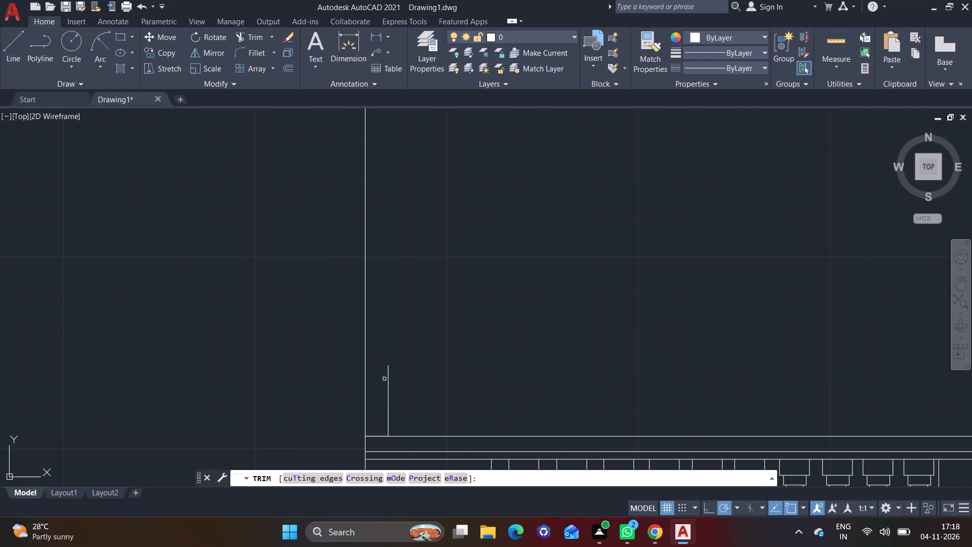
left_click(384, 379)
left_click(391, 381)
scroll(392, 381, "down", 2)
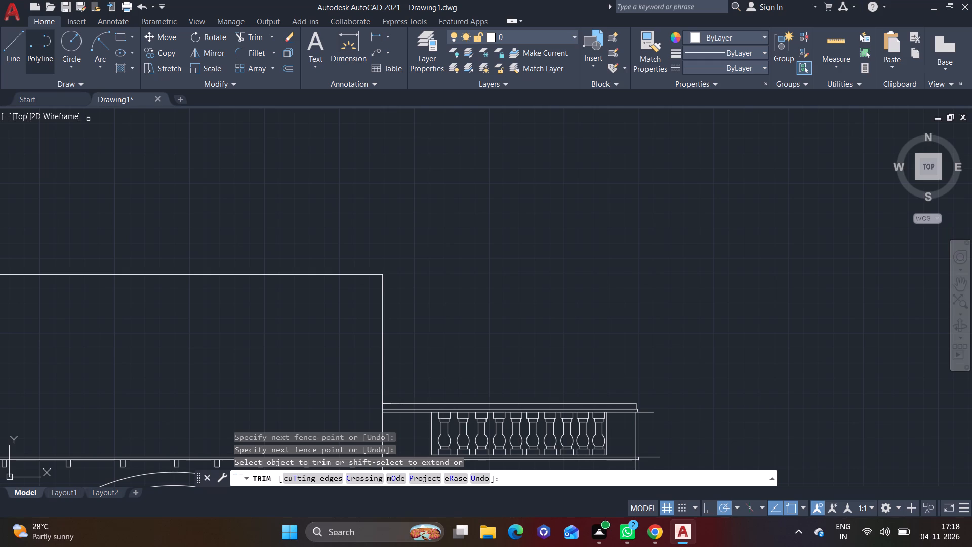
Start the top roof slab with a line overhanging the upper storey's left wall and a short vertical left end.
left_click(13, 60)
middle_click_drag(349, 293, 431, 307)
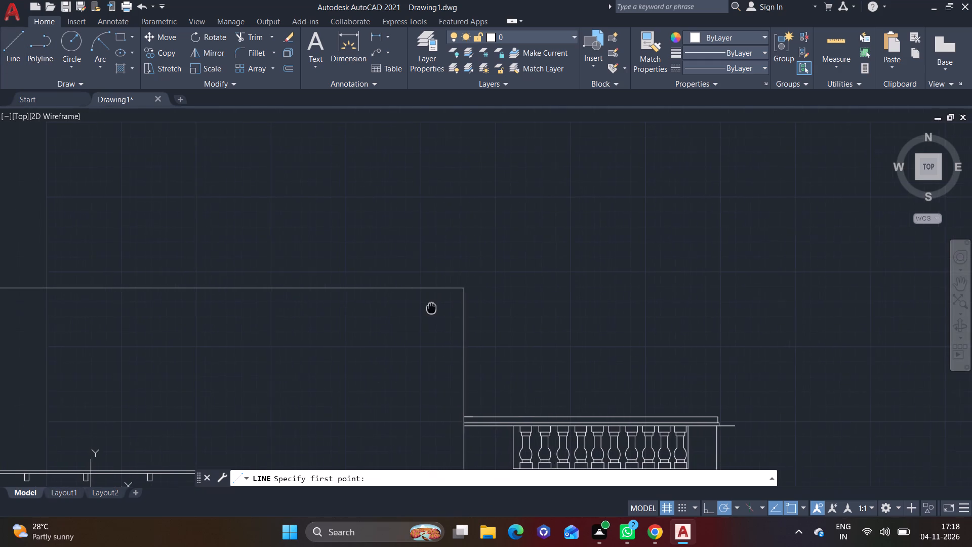
middle_click_drag(431, 307, 522, 299)
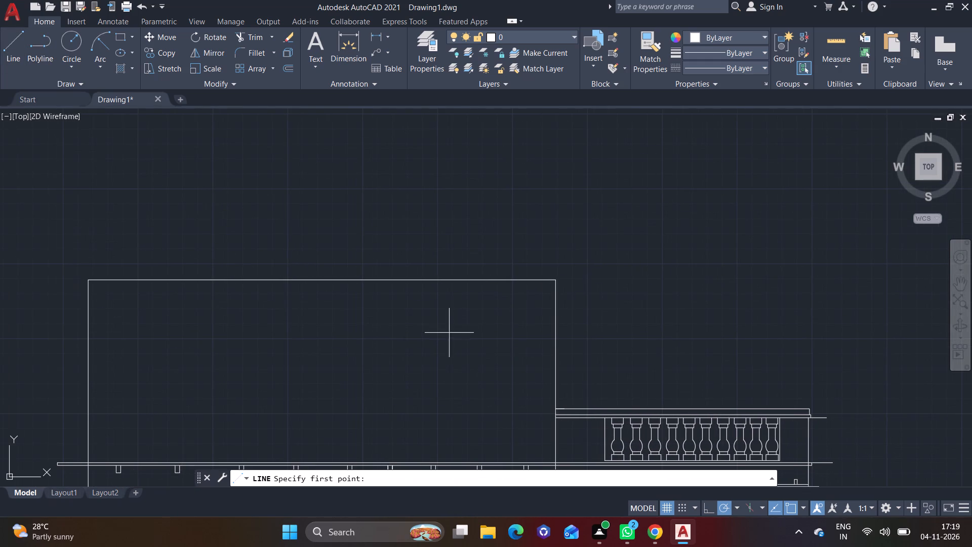
middle_click_drag(446, 334, 433, 303)
middle_click_drag(219, 261, 291, 282)
left_click(148, 269)
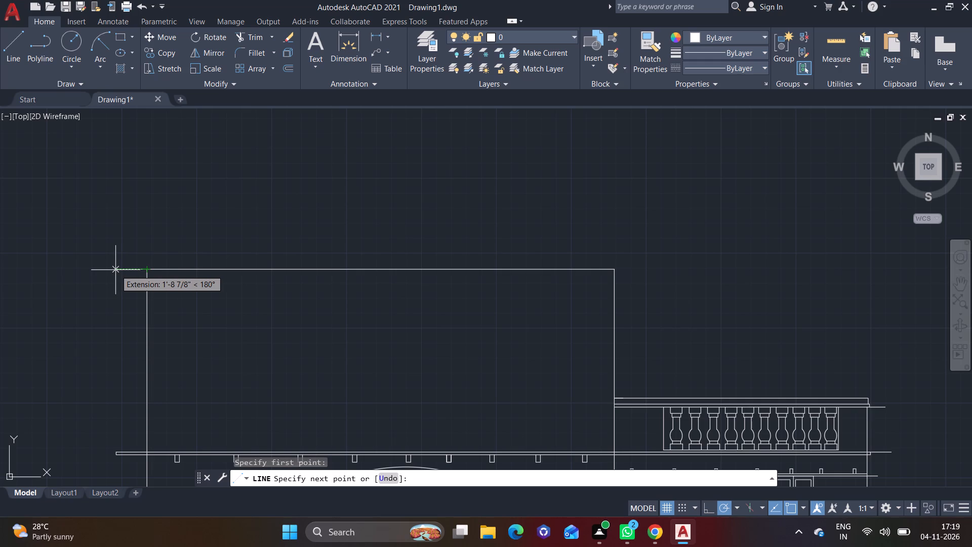
left_click(105, 270)
scroll(104, 261, "up", 2)
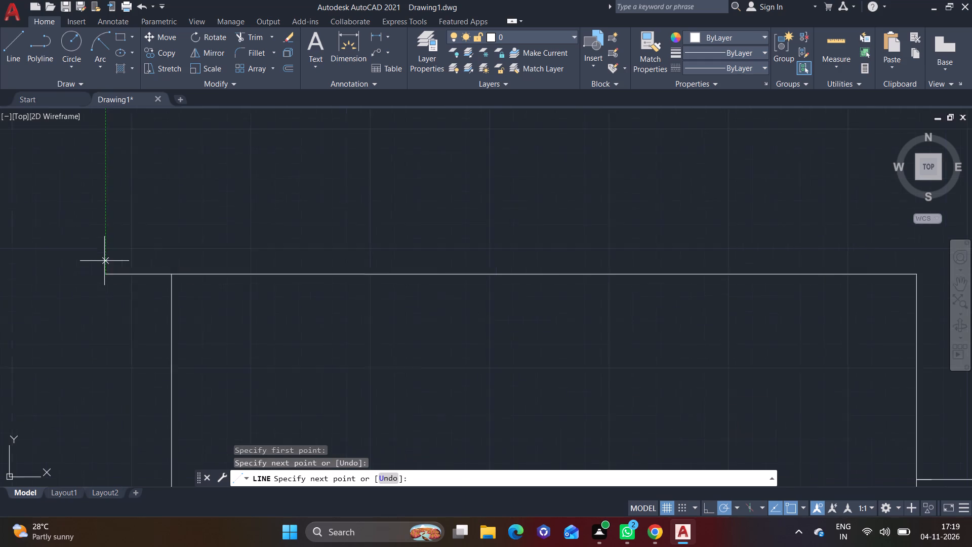
left_click(104, 266)
scroll(315, 262, "down", 2)
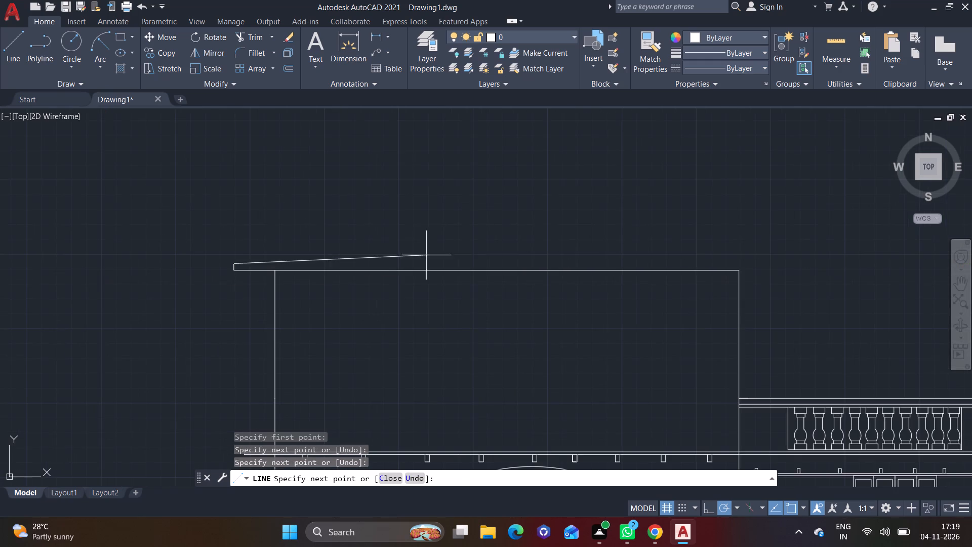
Complete the roof slab with a top line past the right wall, a short vertical end and a return to the wall corner.
middle_click_drag(728, 255, 502, 296)
scroll(502, 296, "up", 2)
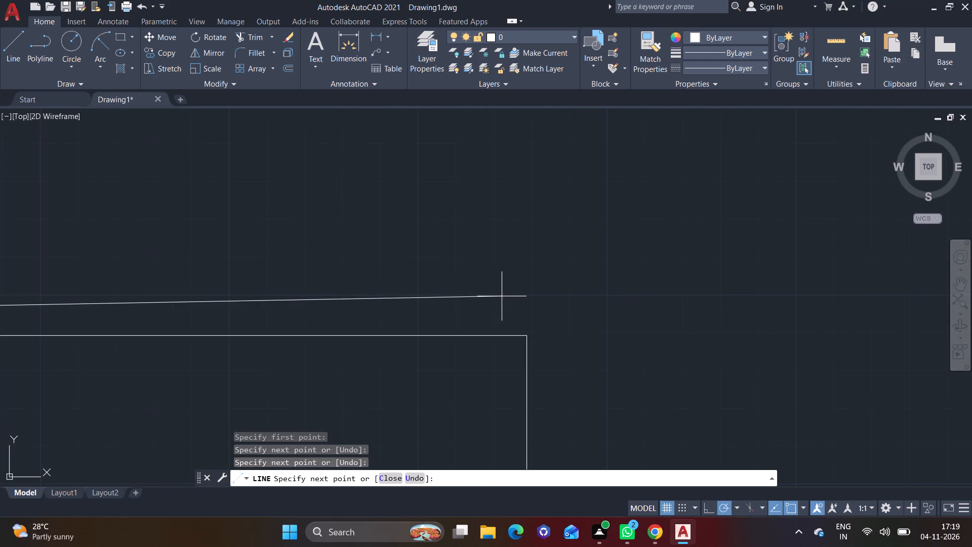
left_click(563, 321)
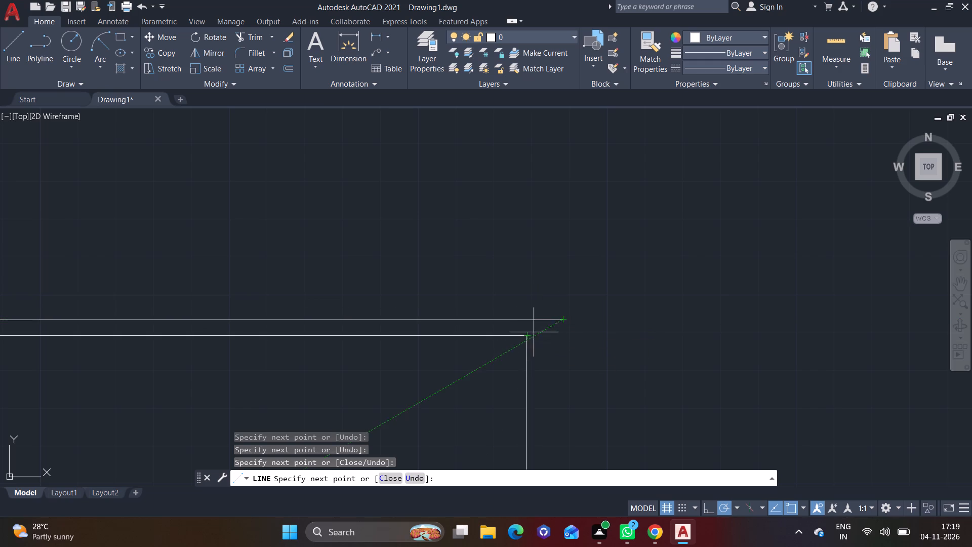
left_click(564, 333)
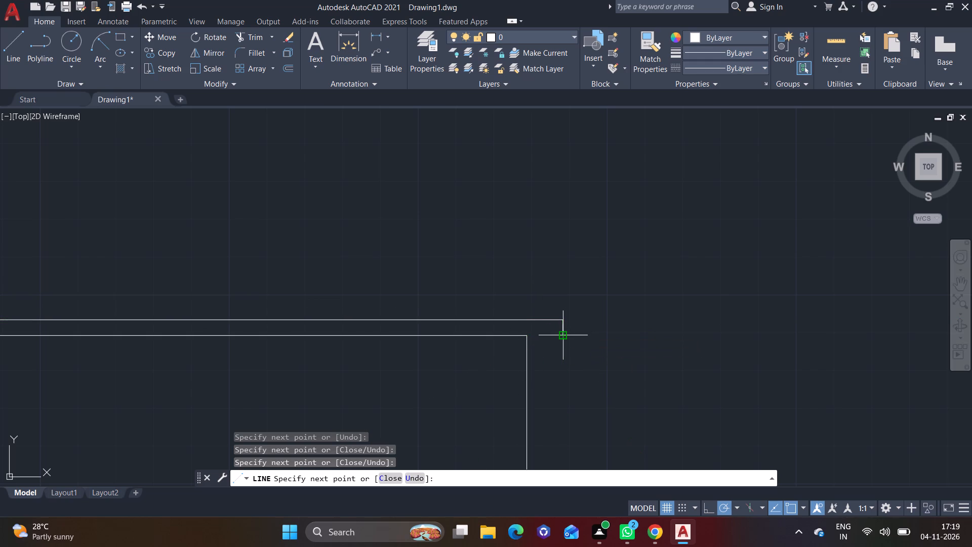
left_click(530, 334)
right_click(530, 334)
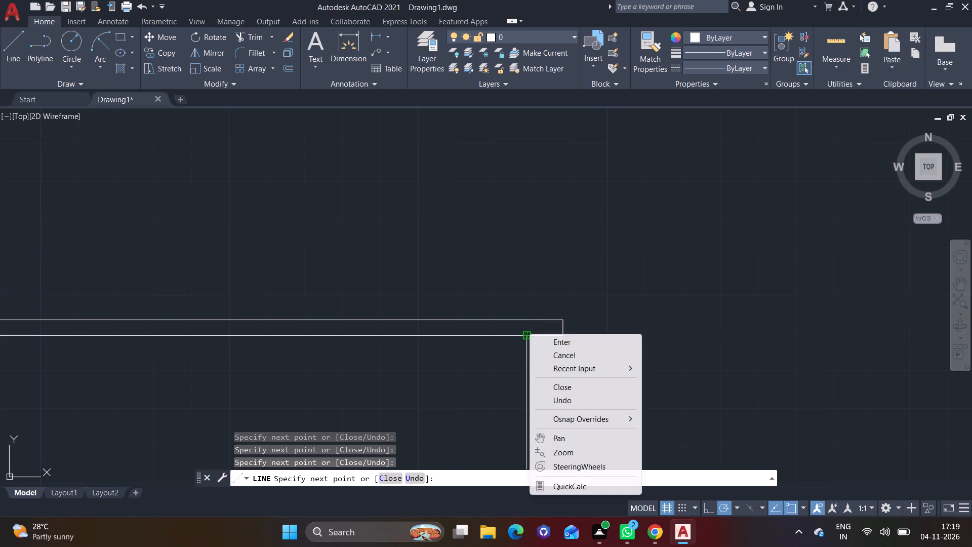
left_click(545, 338)
scroll(613, 354, "down", 3)
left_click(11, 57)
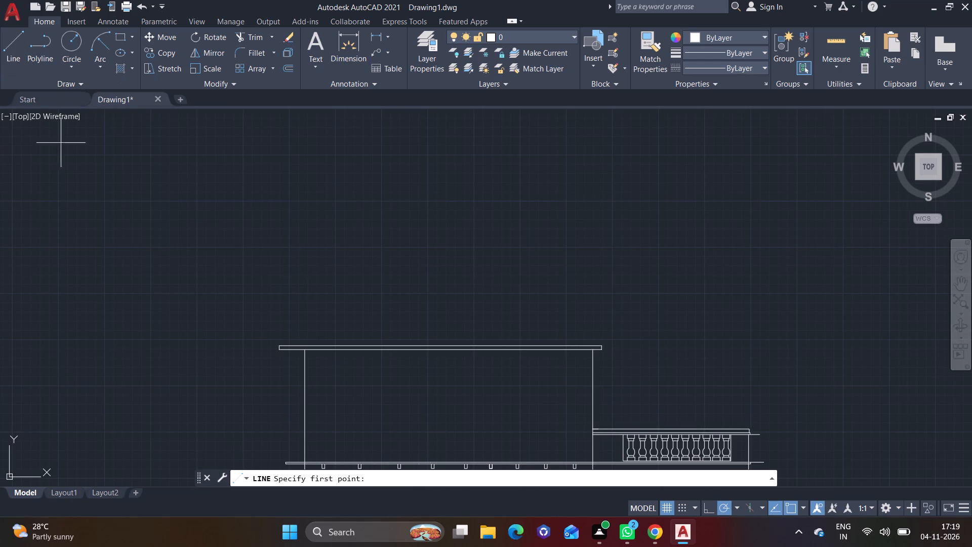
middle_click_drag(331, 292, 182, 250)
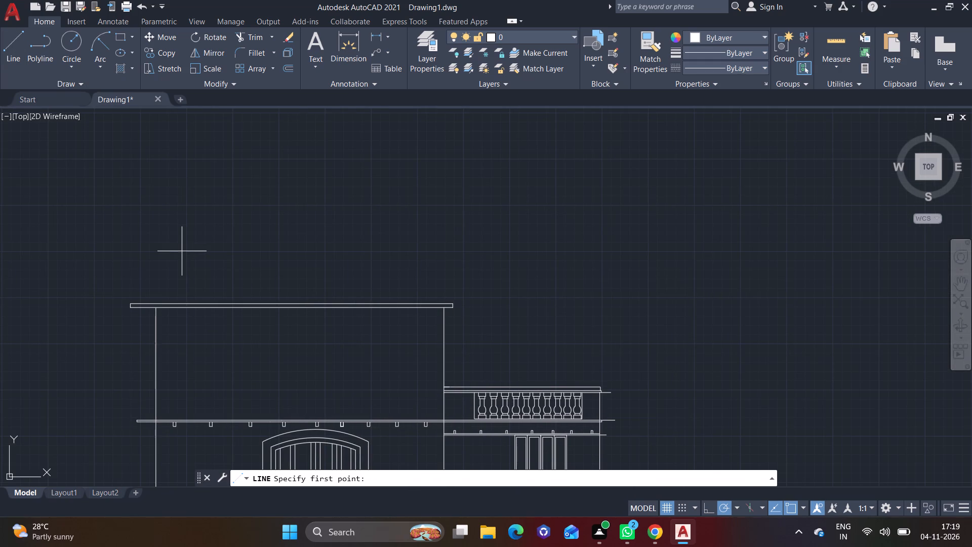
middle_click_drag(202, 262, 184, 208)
Draw a thin horizontal rectangle inside the left part of the upper-storey wall, above the block-supported band.
left_click(130, 38)
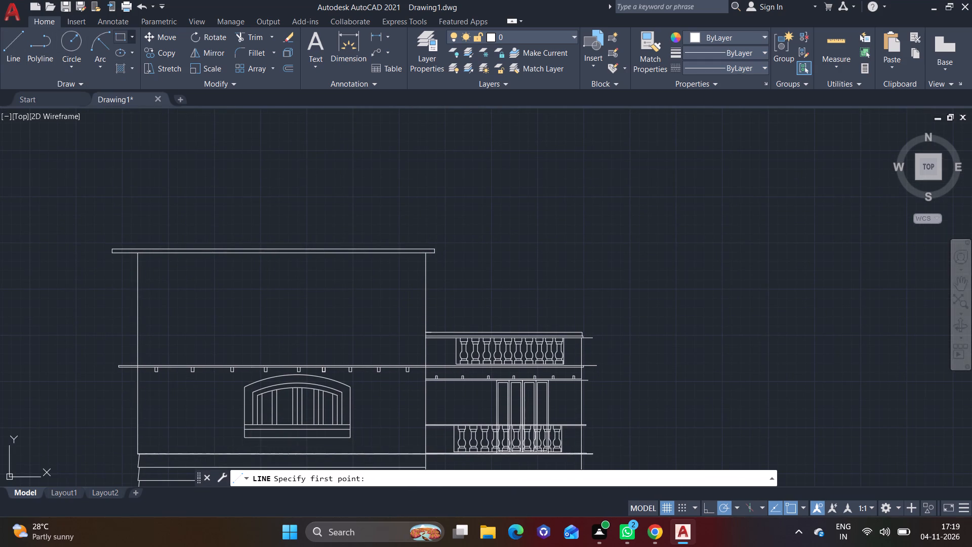
left_click(137, 57)
scroll(213, 287, "up", 2)
middle_click_drag(225, 313, 255, 217)
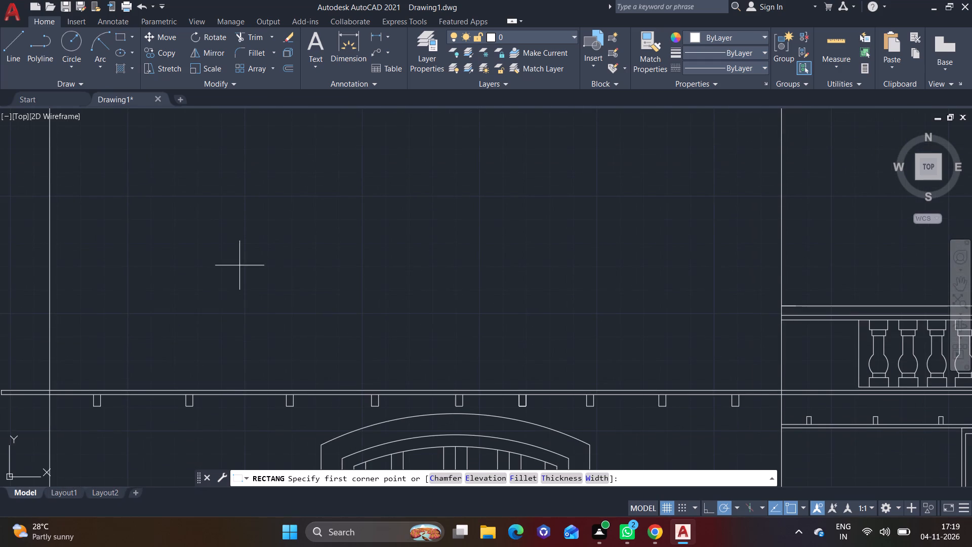
scroll(238, 270, "down", 1)
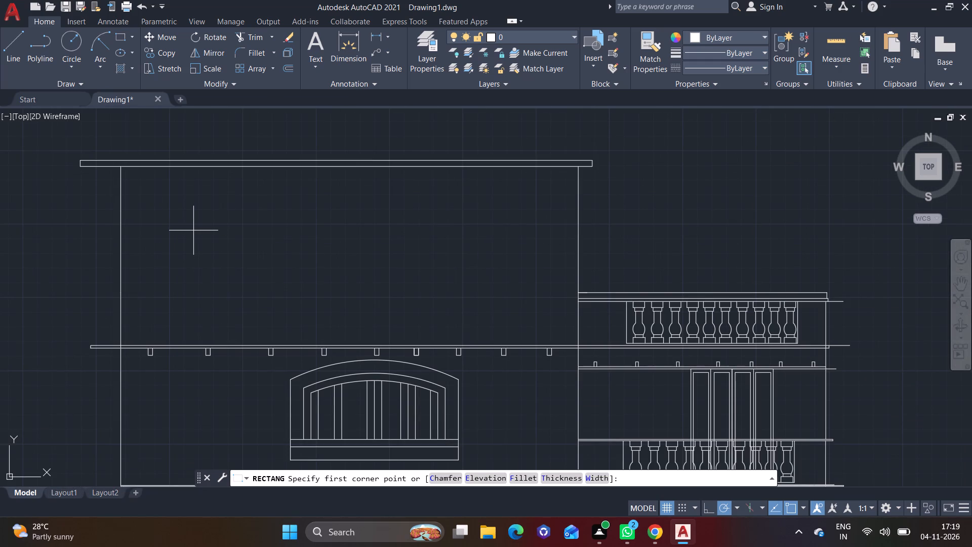
left_click(188, 270)
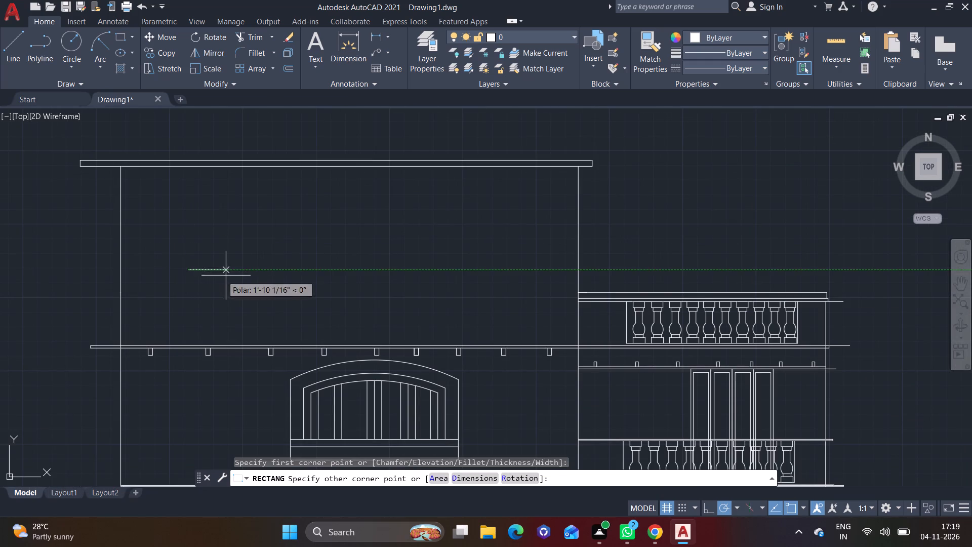
scroll(234, 275, "up", 2)
left_click(237, 270)
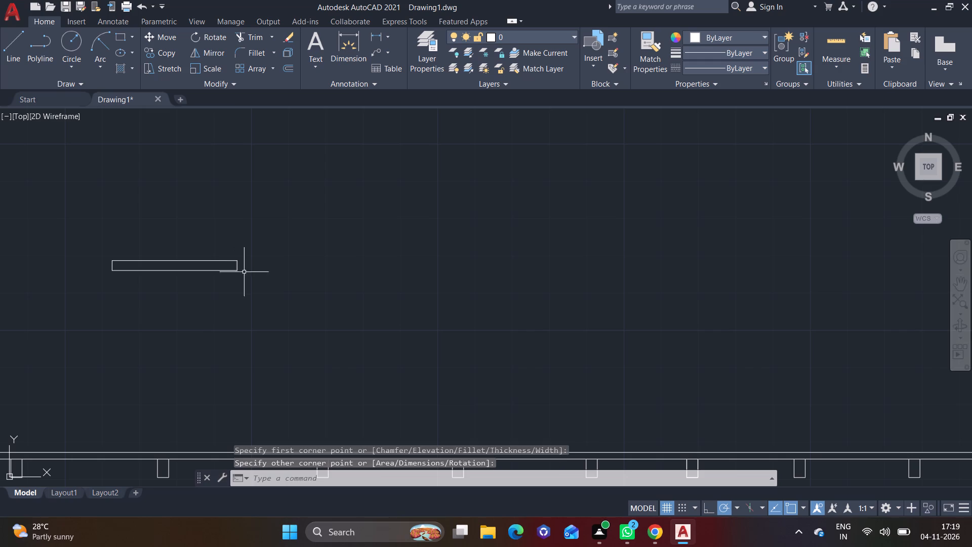
scroll(275, 285, "down", 2)
middle_click_drag(310, 297, 333, 334)
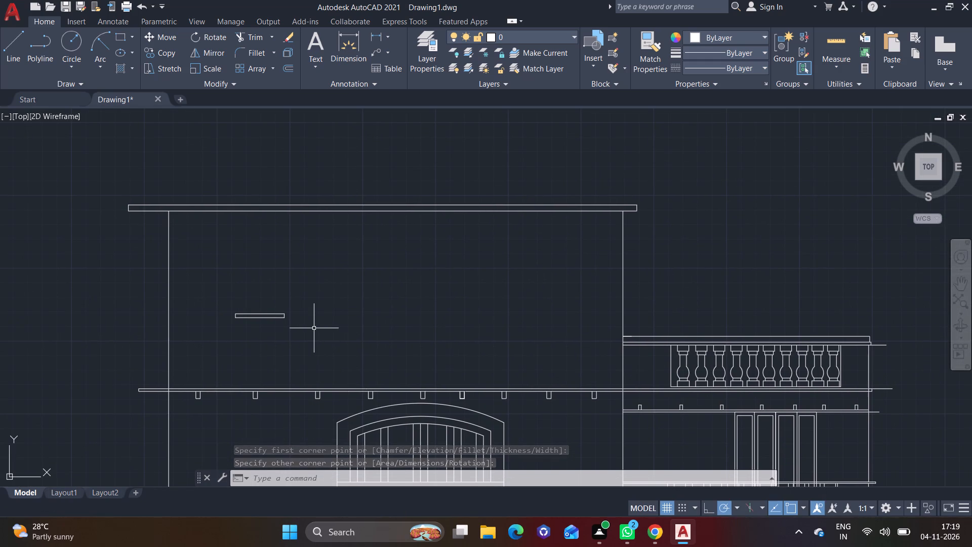
middle_click_drag(314, 328, 317, 338)
scroll(229, 309, "up", 2)
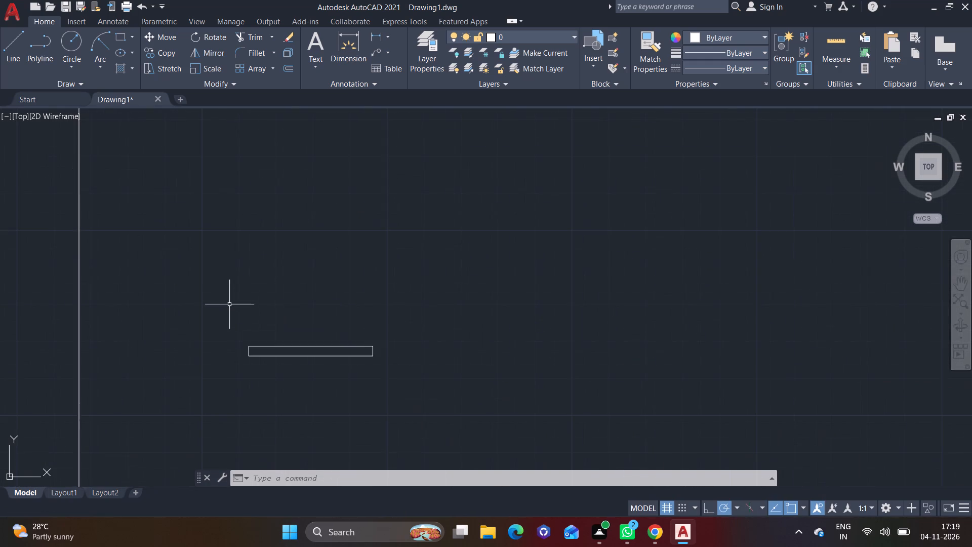
Draw a near-square rectangle standing on the thin sill rectangle, slightly narrower than the sill, as the small window's outer frame.
left_click(132, 35)
left_click(143, 63)
middle_click_drag(347, 335, 307, 345)
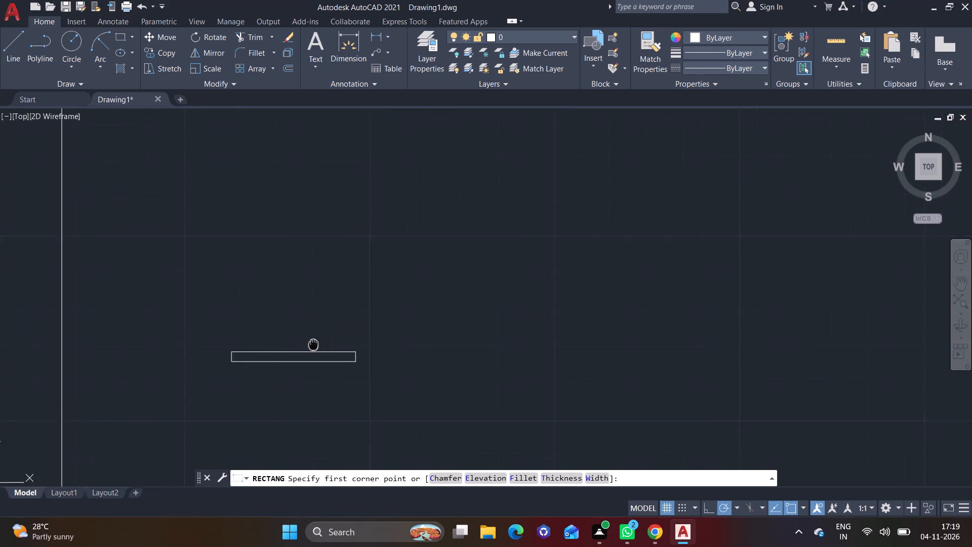
middle_click_drag(307, 345, 254, 353)
scroll(238, 386, "up", 1)
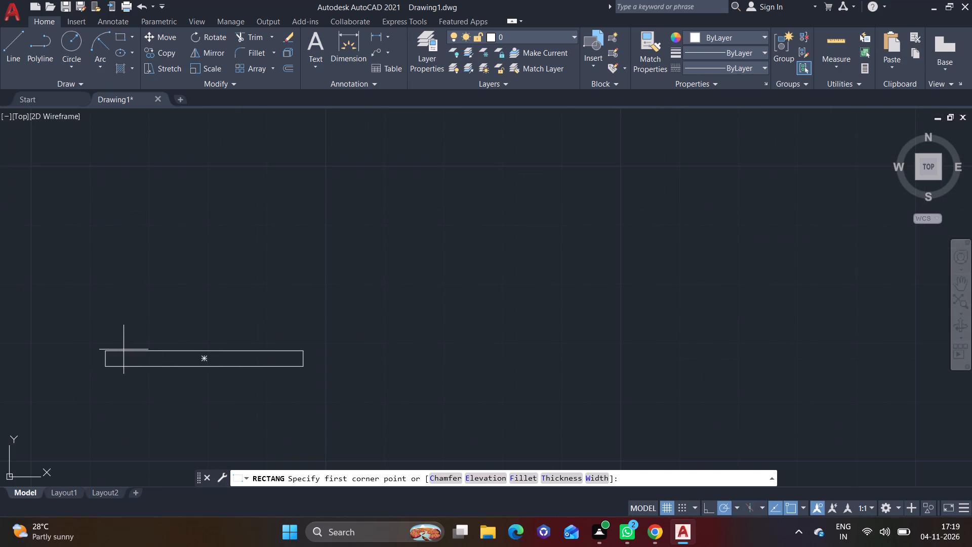
left_click(124, 350)
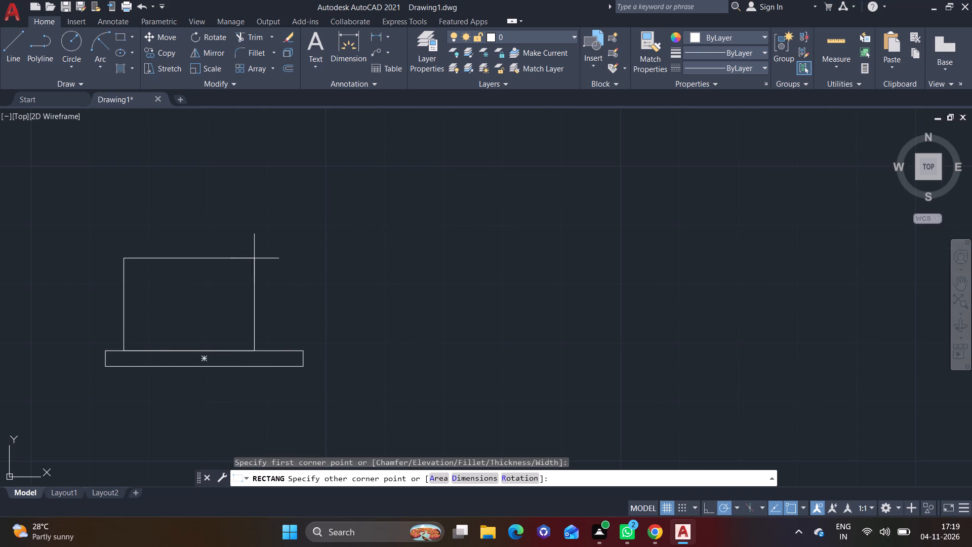
left_click(291, 204)
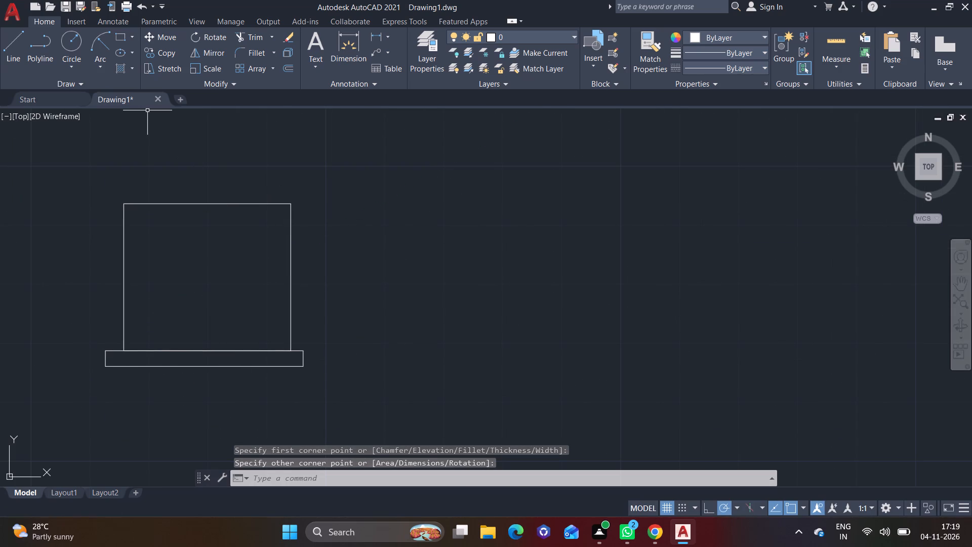
Draw two smaller rectangles nested inside the small window's outer frame, one within the other.
left_click(132, 37)
left_click(138, 61)
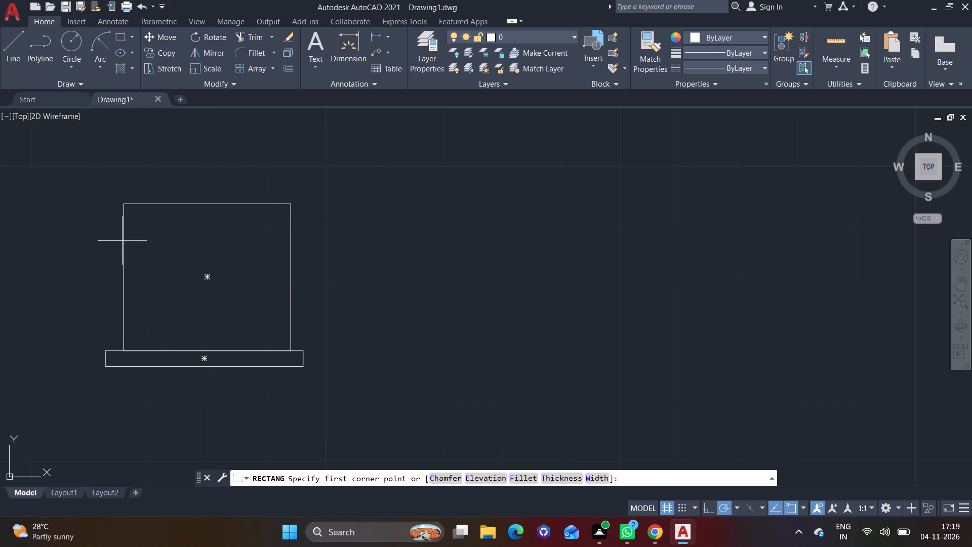
left_click(136, 214)
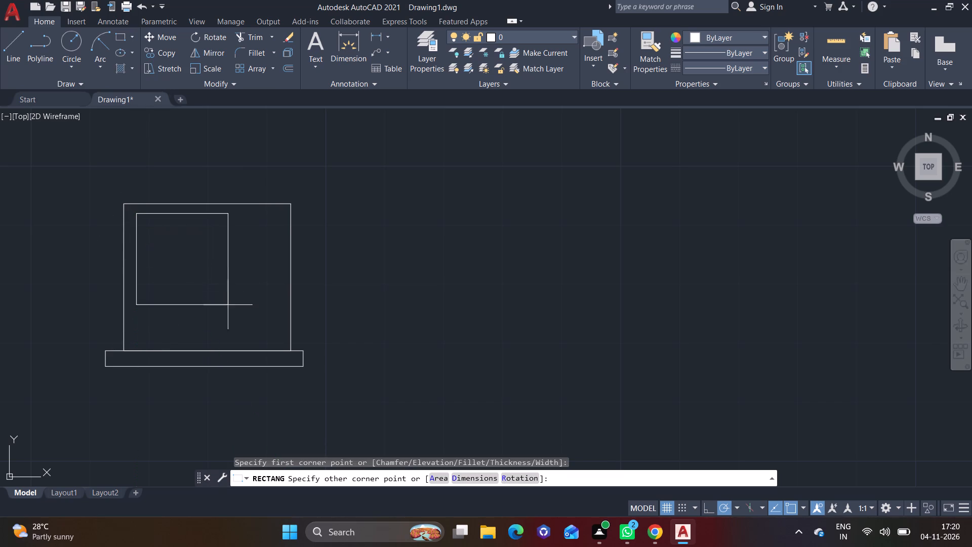
left_click(278, 339)
left_click(134, 33)
left_click(137, 54)
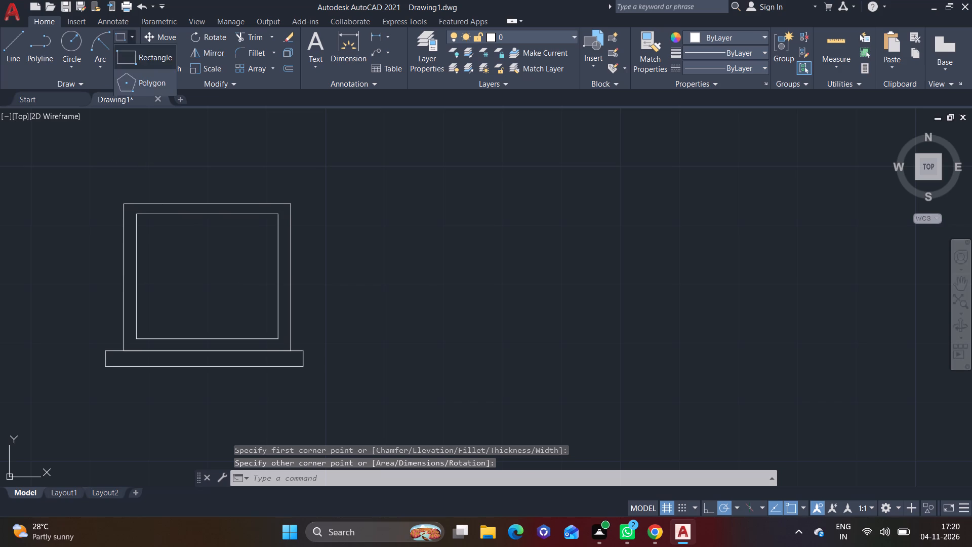
left_click(147, 231)
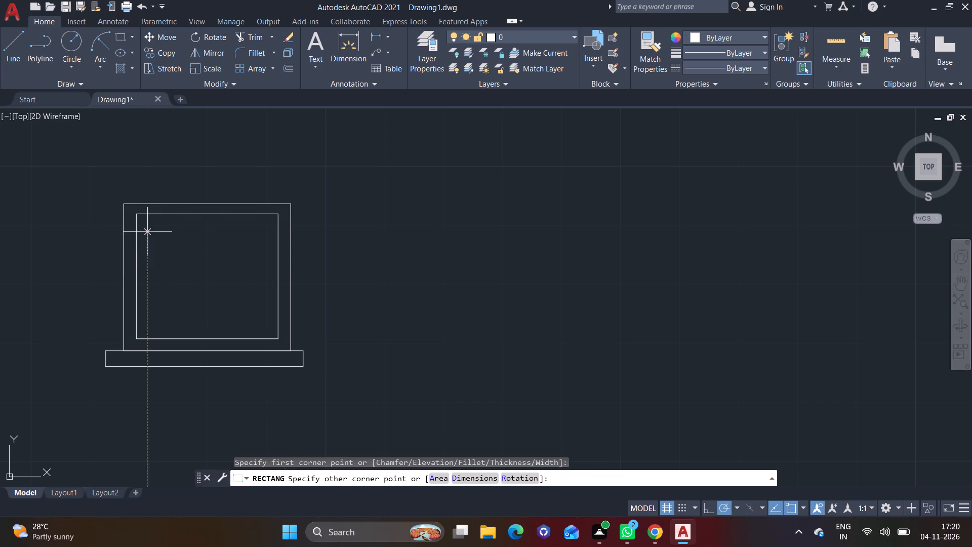
left_click(266, 326)
scroll(177, 301, "down", 2)
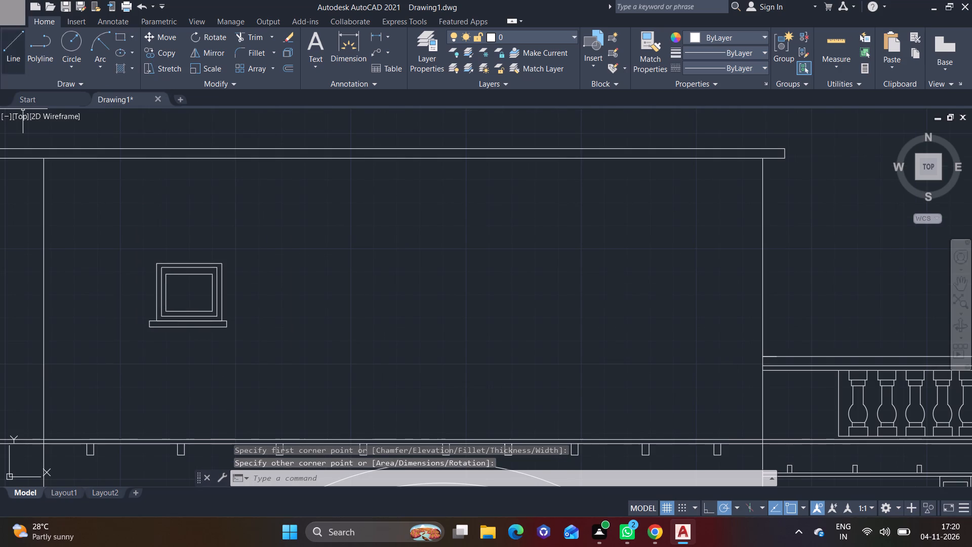
key("Escape")
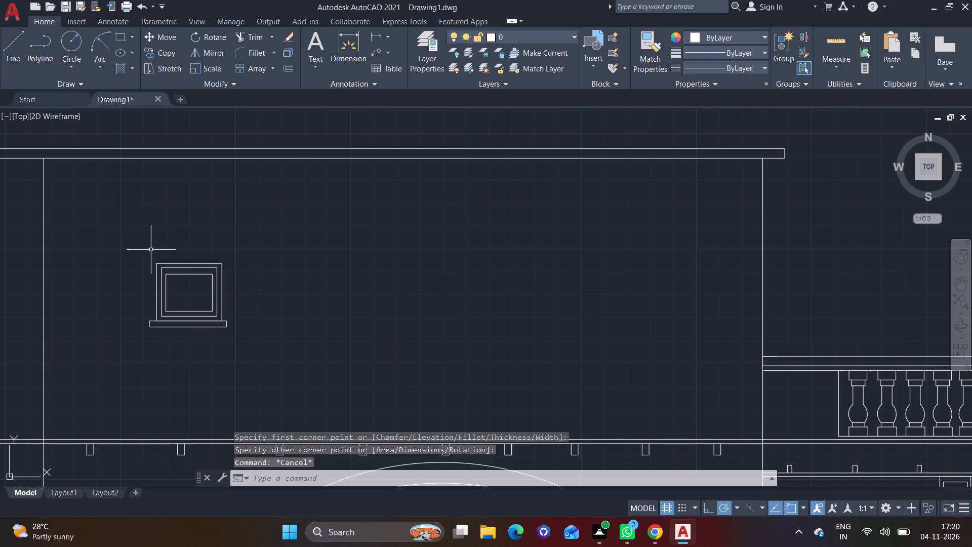
Copy the small window with its sill to three positions in a horizontal row across the upper-storey wall.
left_click(126, 242)
left_click(250, 342)
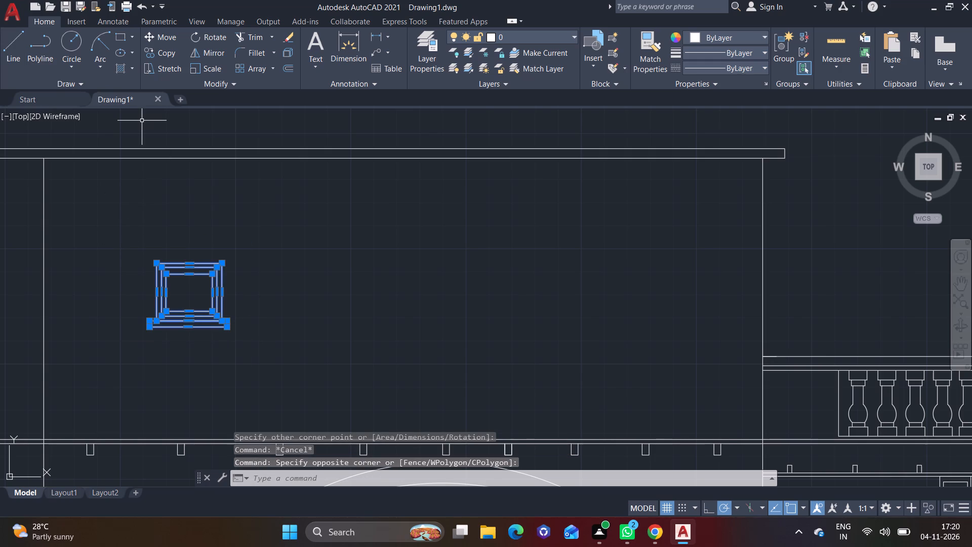
left_click(170, 51)
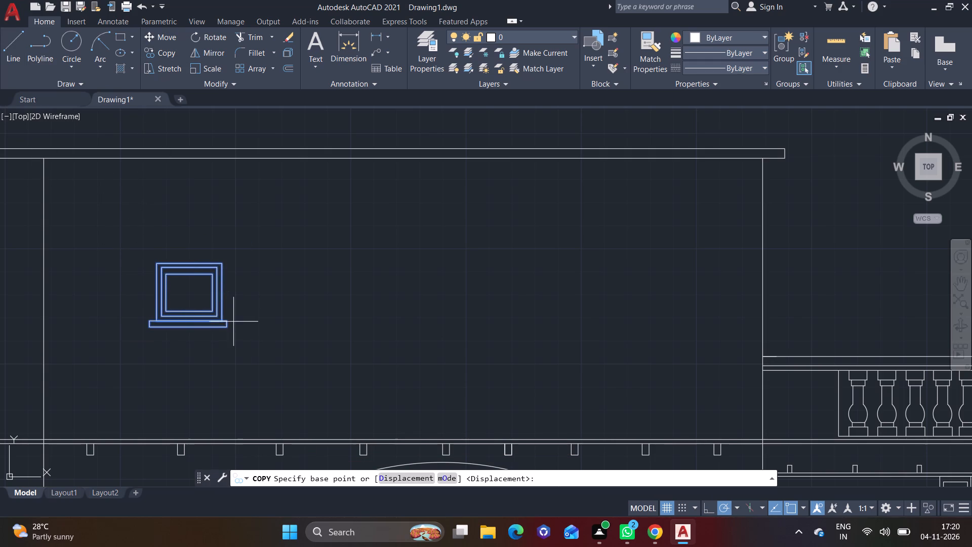
left_click(231, 328)
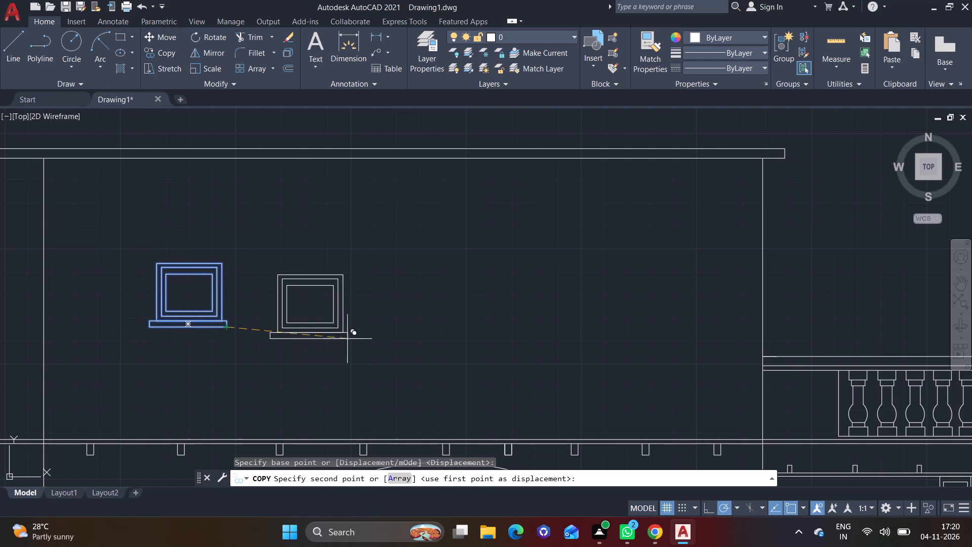
left_click(378, 332)
left_click(378, 332)
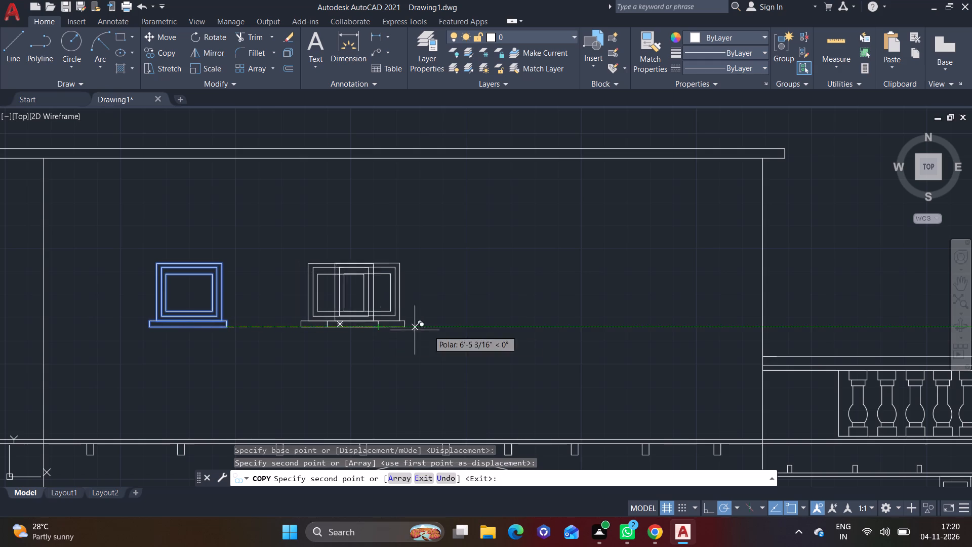
double_click(553, 327)
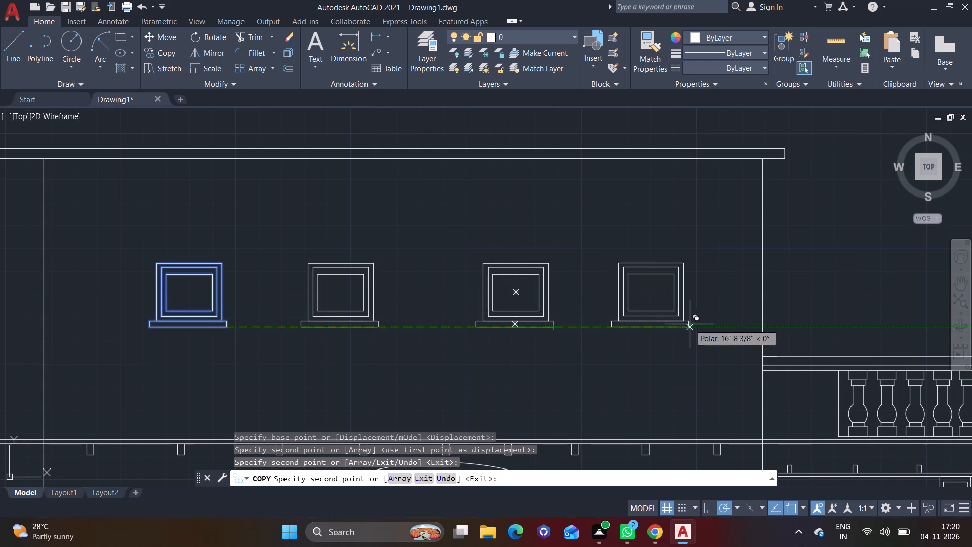
left_click(703, 324)
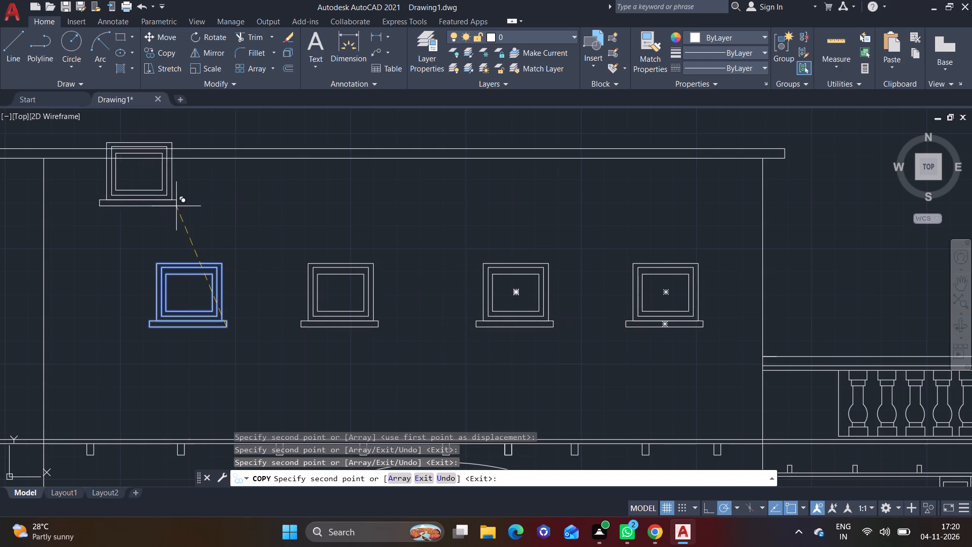
key("Escape")
Move the second small window from the left horizontally about 7 5/8" to the right to even out the row.
scroll(194, 278, "down", 3)
middle_click_drag(213, 264, 212, 254)
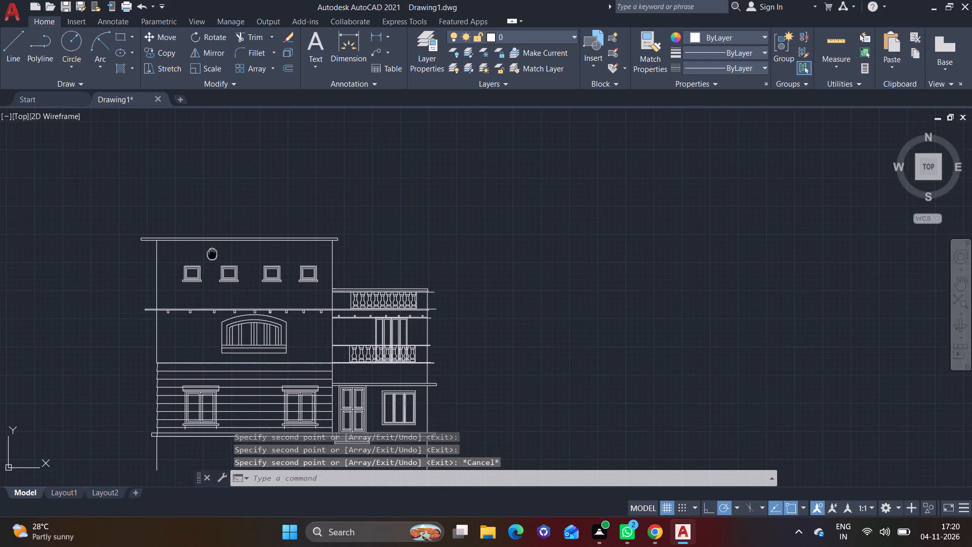
middle_click_drag(212, 254, 215, 244)
scroll(197, 265, "up", 2)
scroll(236, 280, "up", 1)
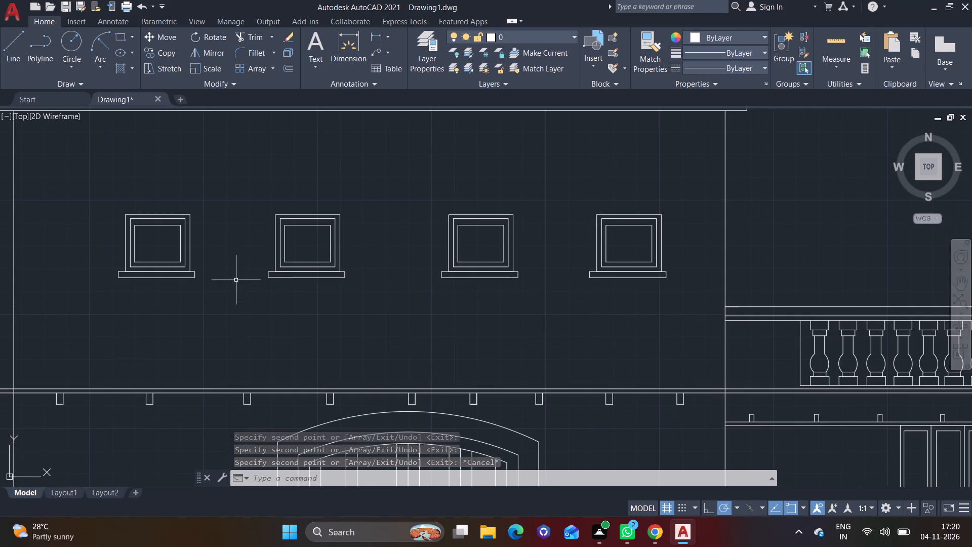
left_click(249, 190)
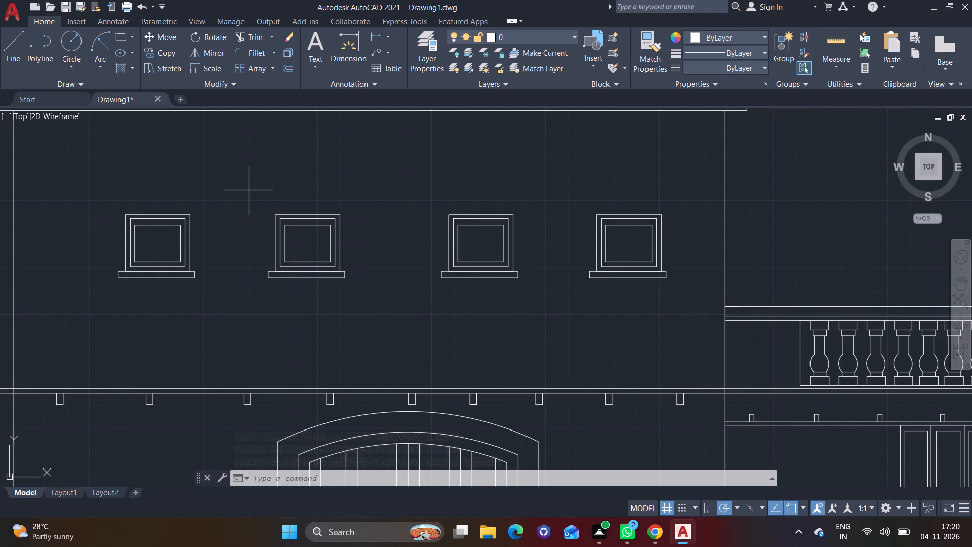
left_click(382, 316)
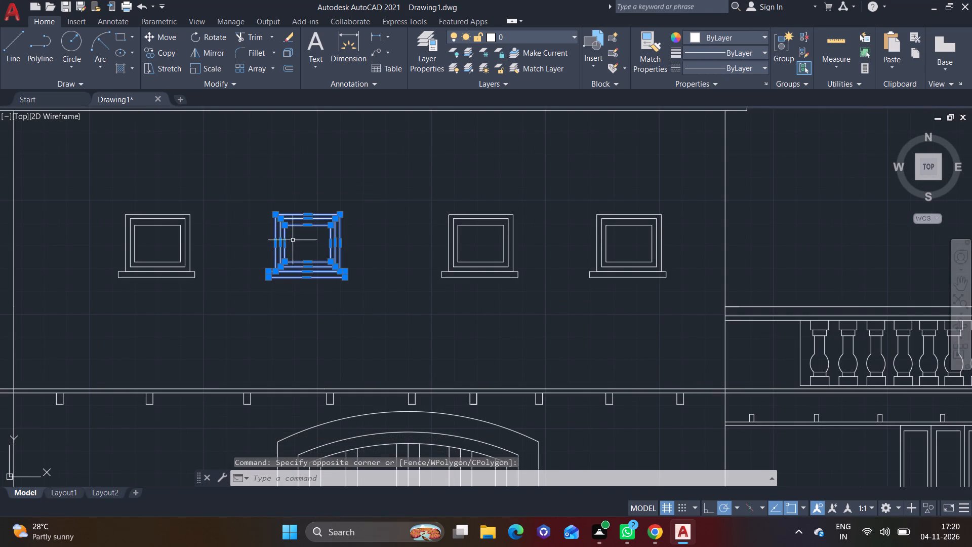
left_click(161, 41)
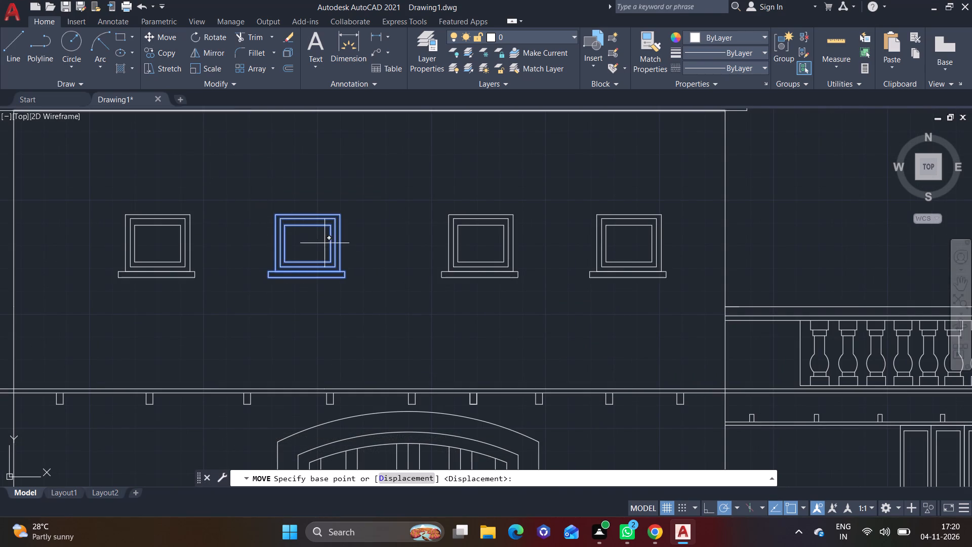
left_click(343, 277)
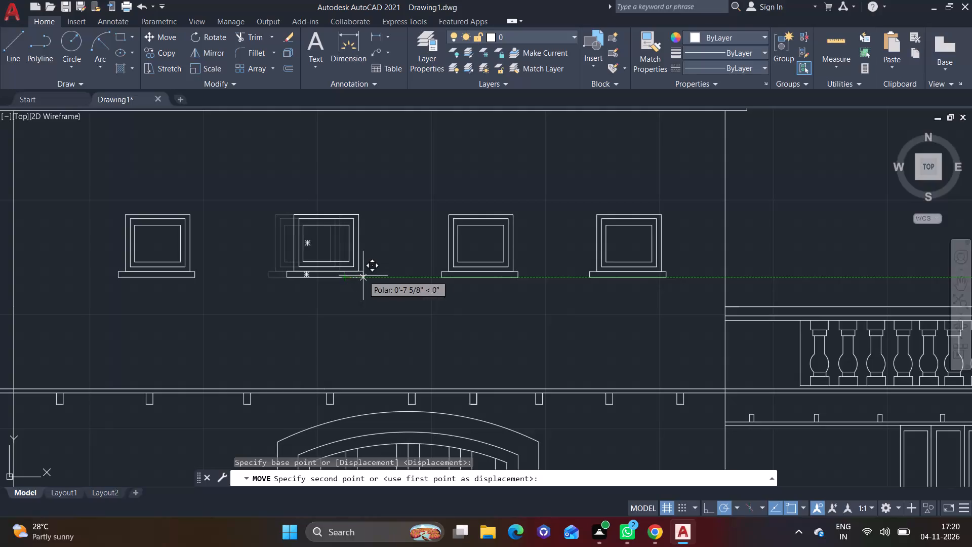
left_click(363, 276)
key("Escape")
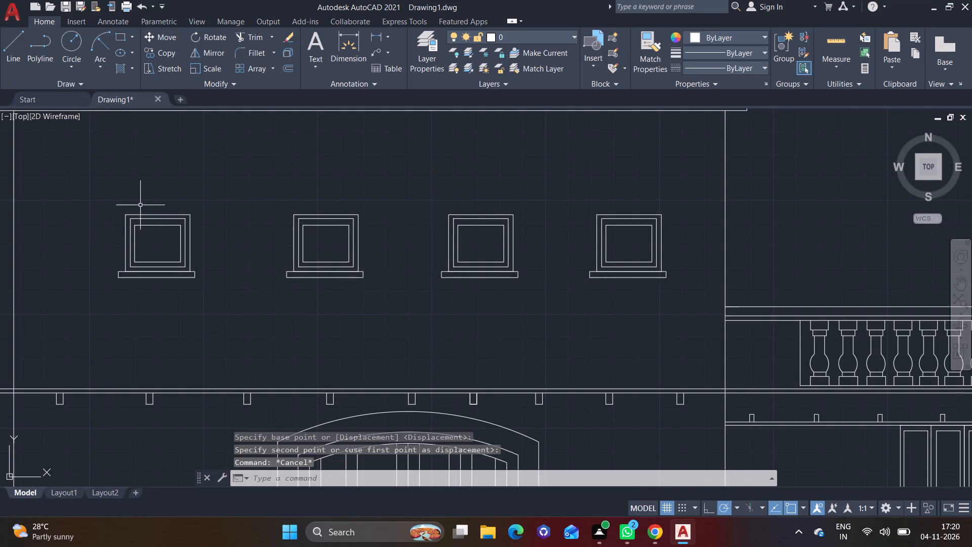
Start a band under the top roof slab with a short vertical line down from the left overhang's underside, inset from its end.
scroll(153, 212, "down", 2)
middle_click_drag(218, 253, 232, 316)
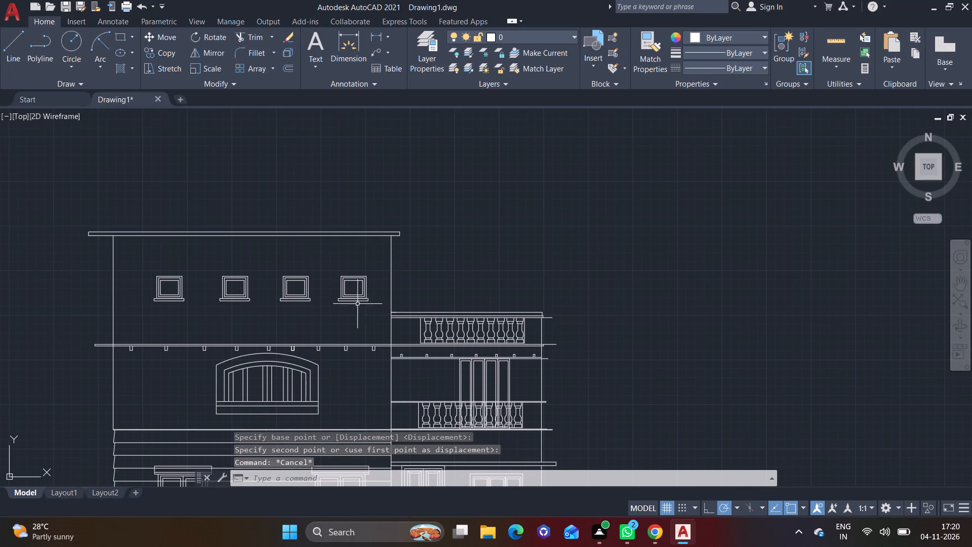
scroll(366, 298, "up", 3)
middle_click_drag(367, 297, 331, 352)
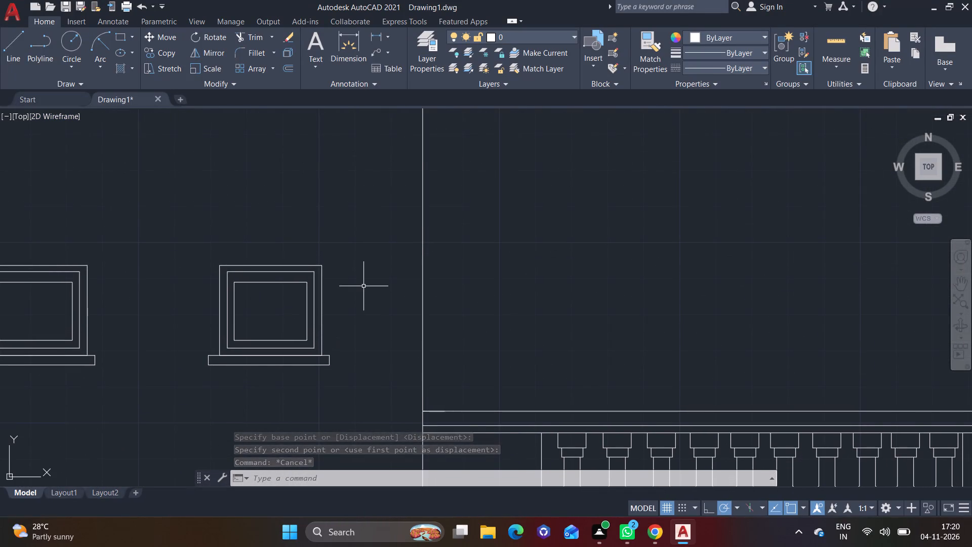
scroll(363, 286, "down", 2)
middle_click_drag(370, 247, 387, 327)
middle_click_drag(347, 303, 421, 316)
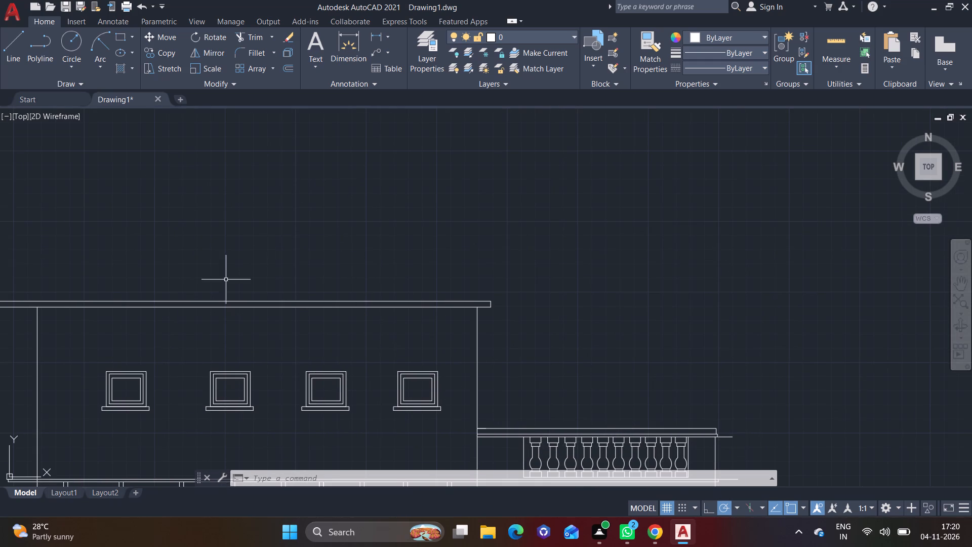
middle_click_drag(145, 258, 237, 240)
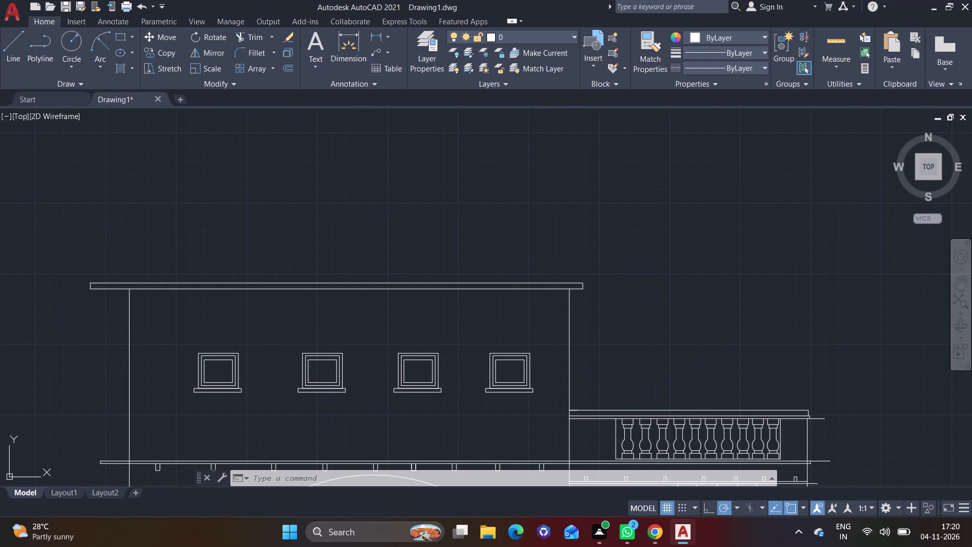
left_click(19, 63)
middle_click_drag(140, 284, 143, 258)
scroll(94, 287, "up", 1)
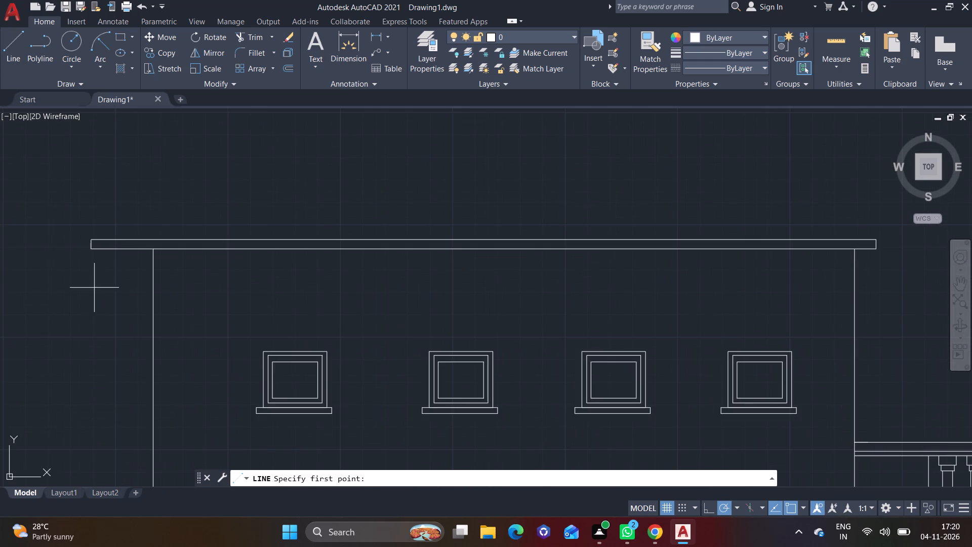
scroll(96, 281, "up", 1)
left_click(111, 229)
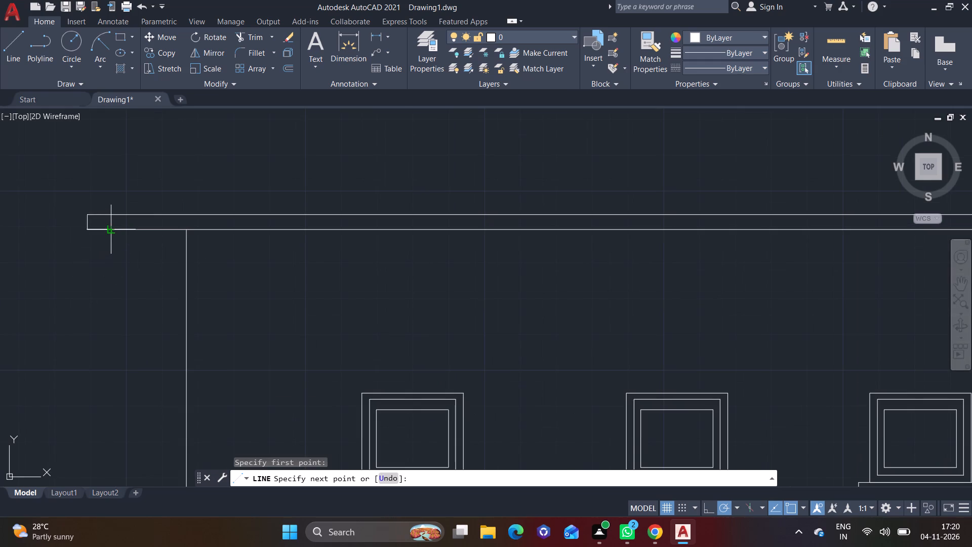
left_click(109, 244)
Complete the under-slab band with a horizontal line past the right wall and a short vertical end up to the slab's underside.
scroll(378, 254, "down", 2)
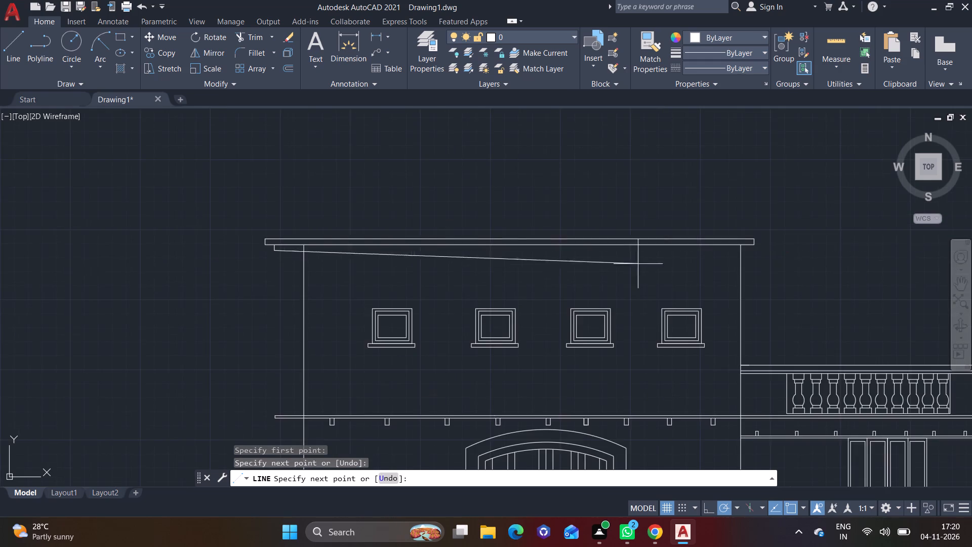
middle_click_drag(638, 263, 333, 274)
scroll(452, 259, "up", 2)
scroll(408, 262, "up", 2)
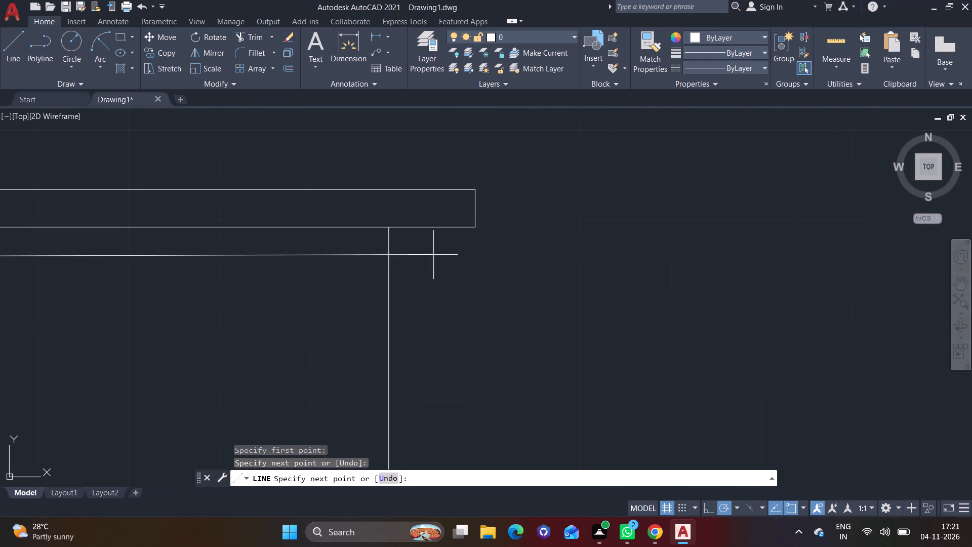
left_click(442, 260)
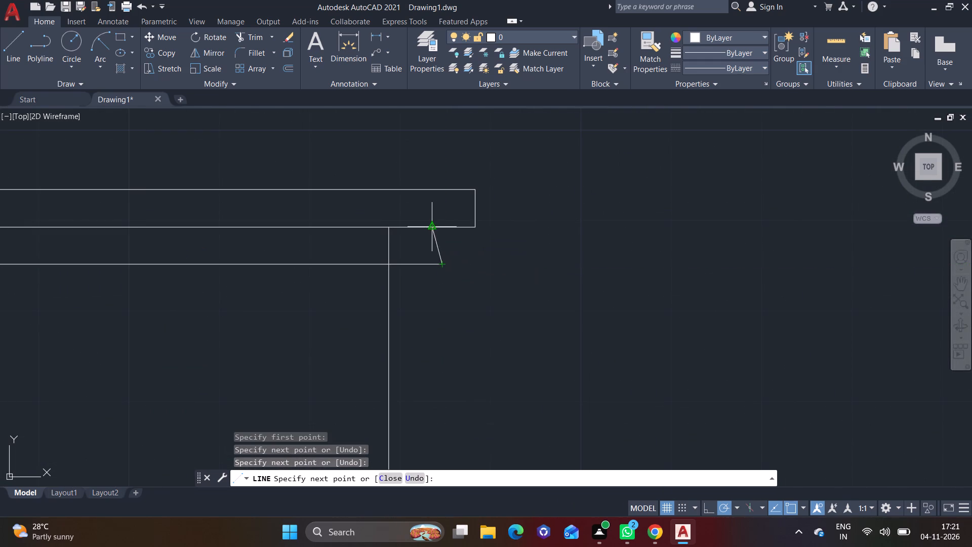
left_click(439, 228)
right_click(439, 228)
left_click(458, 236)
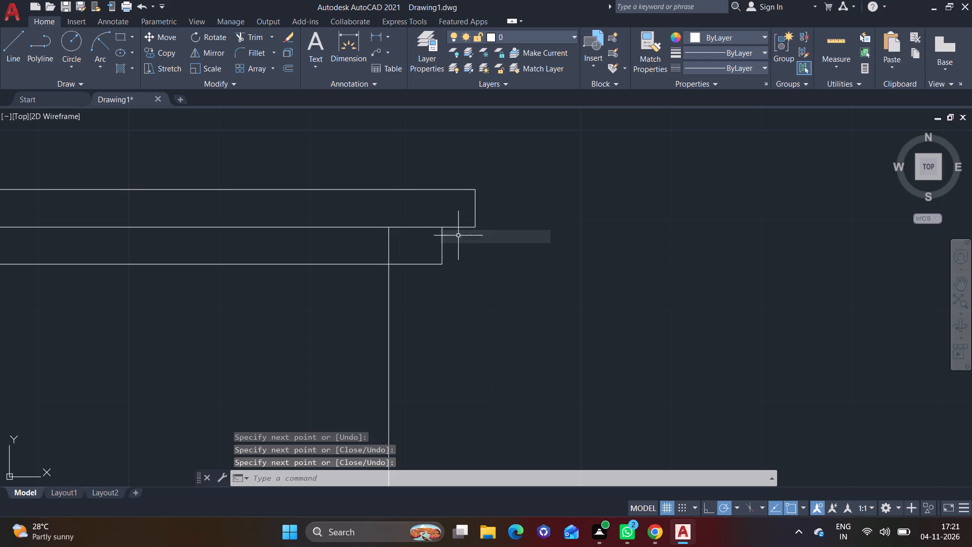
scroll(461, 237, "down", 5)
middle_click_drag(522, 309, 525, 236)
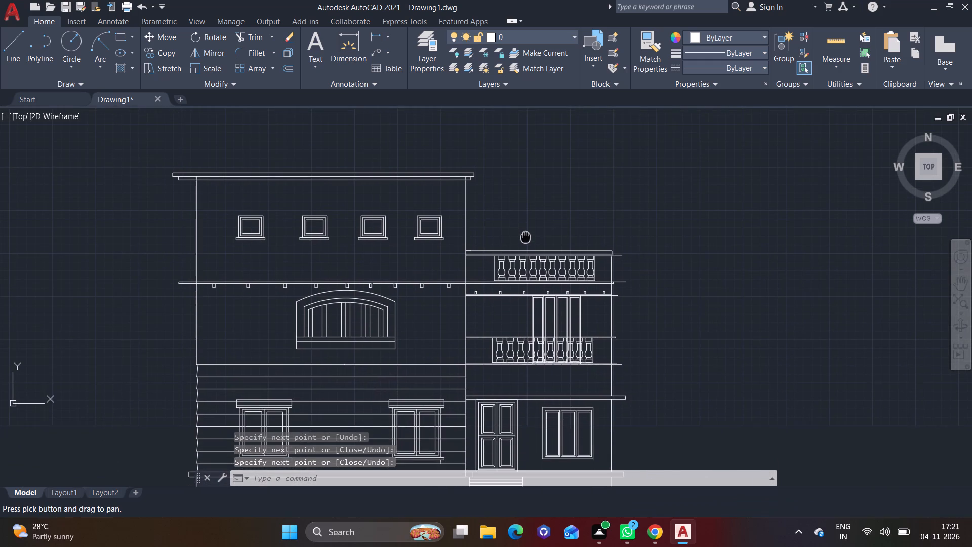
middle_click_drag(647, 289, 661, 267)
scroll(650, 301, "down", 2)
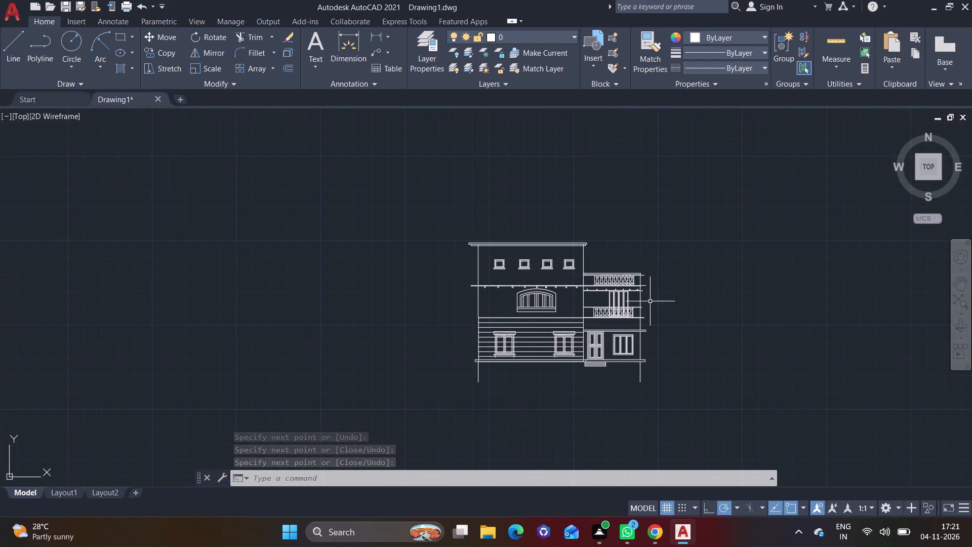
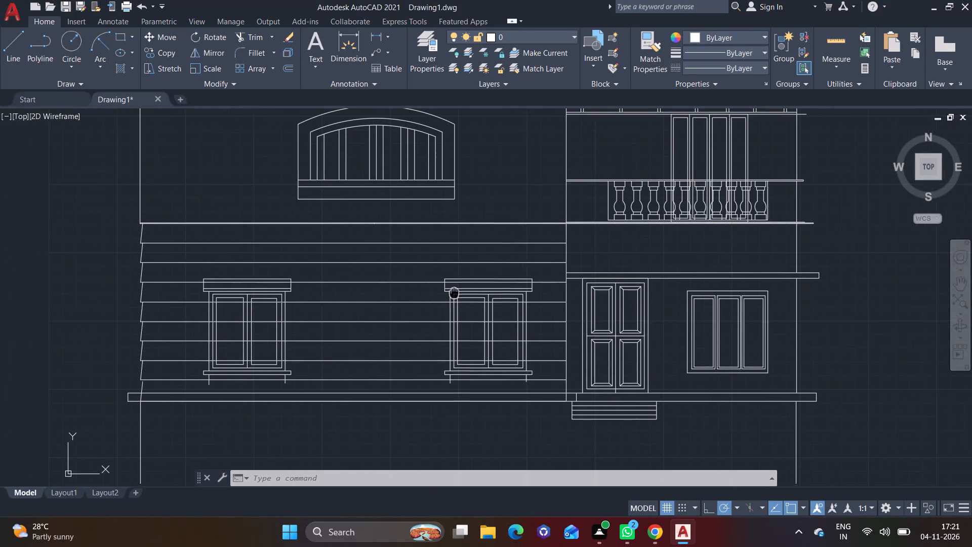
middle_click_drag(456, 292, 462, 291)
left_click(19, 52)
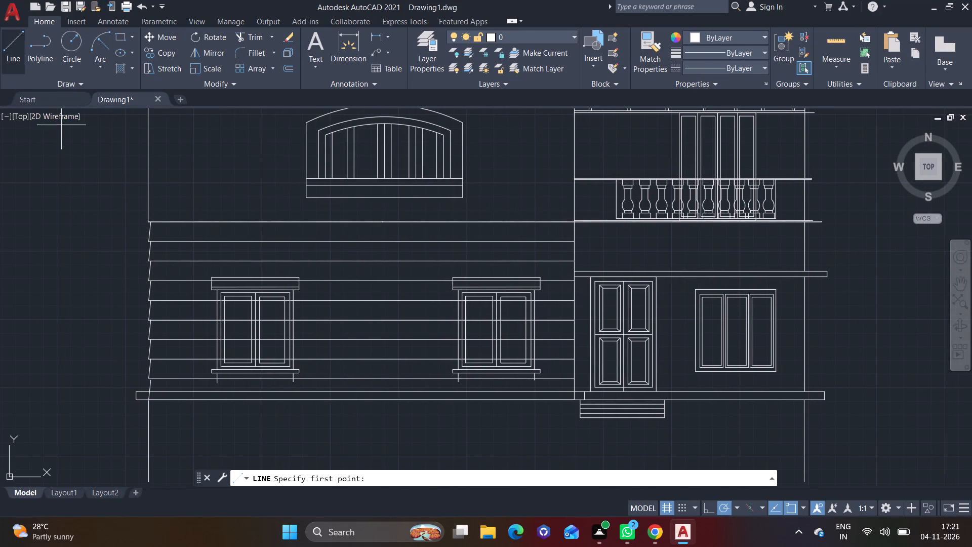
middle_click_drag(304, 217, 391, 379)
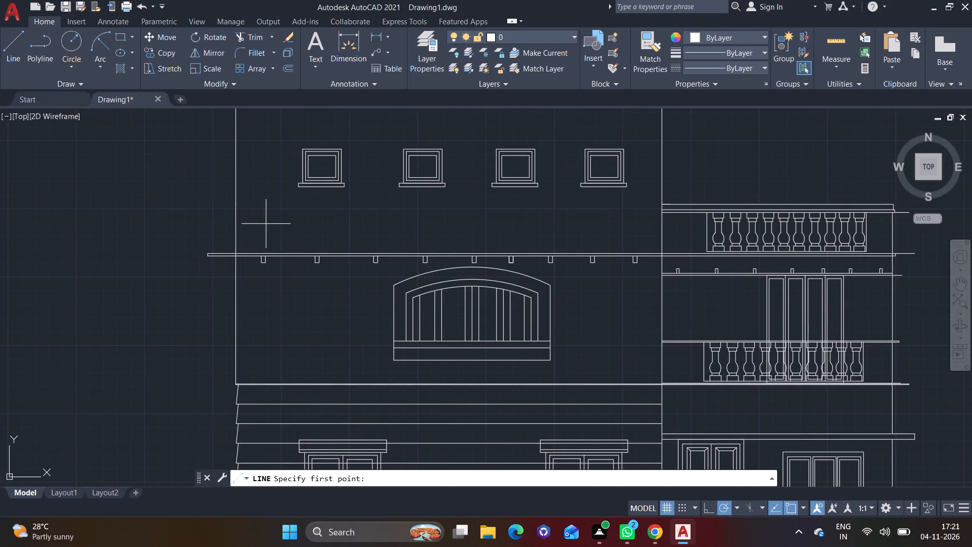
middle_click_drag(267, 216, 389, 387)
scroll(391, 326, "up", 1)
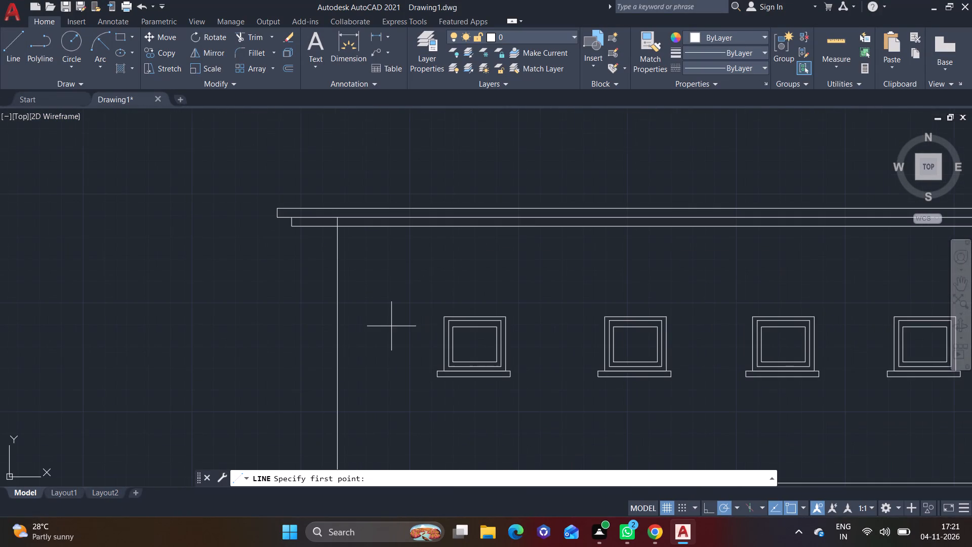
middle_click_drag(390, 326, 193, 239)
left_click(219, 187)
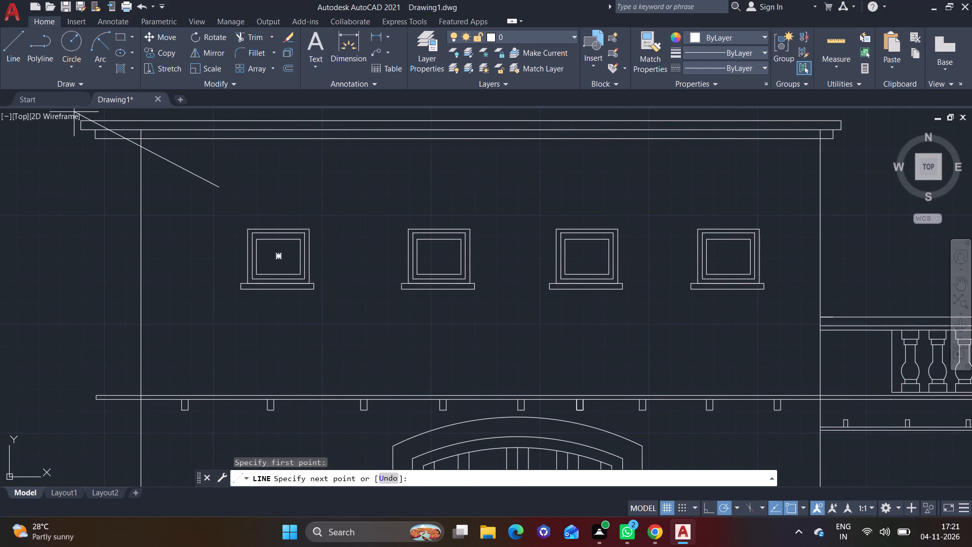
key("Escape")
Move the four small upper-storey windows with their sills together up and slightly left, closer to the roof slab.
left_click(208, 183)
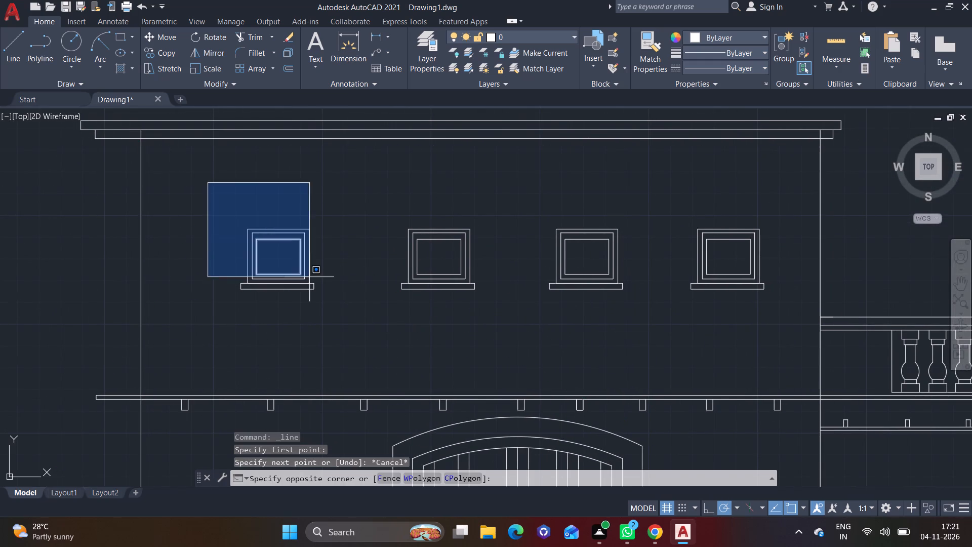
left_click(801, 333)
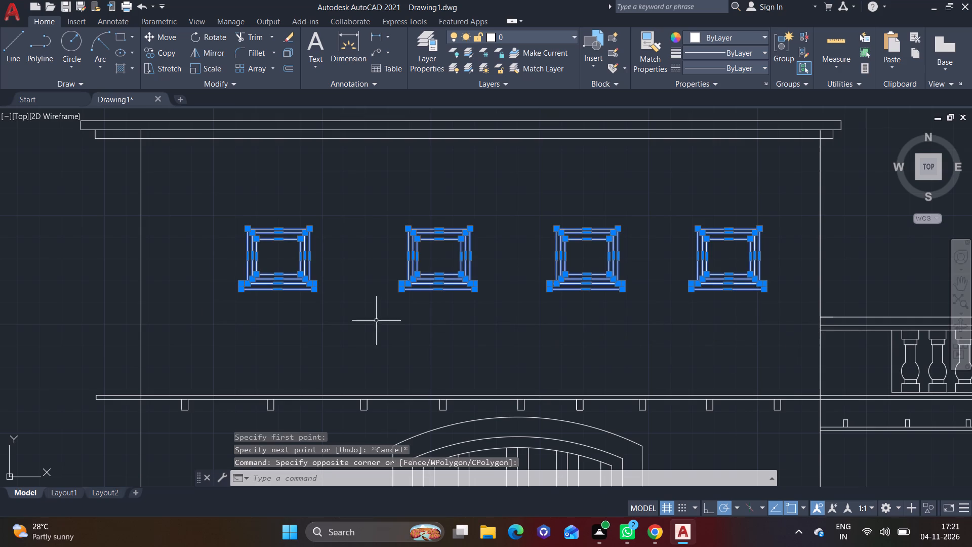
left_click(169, 40)
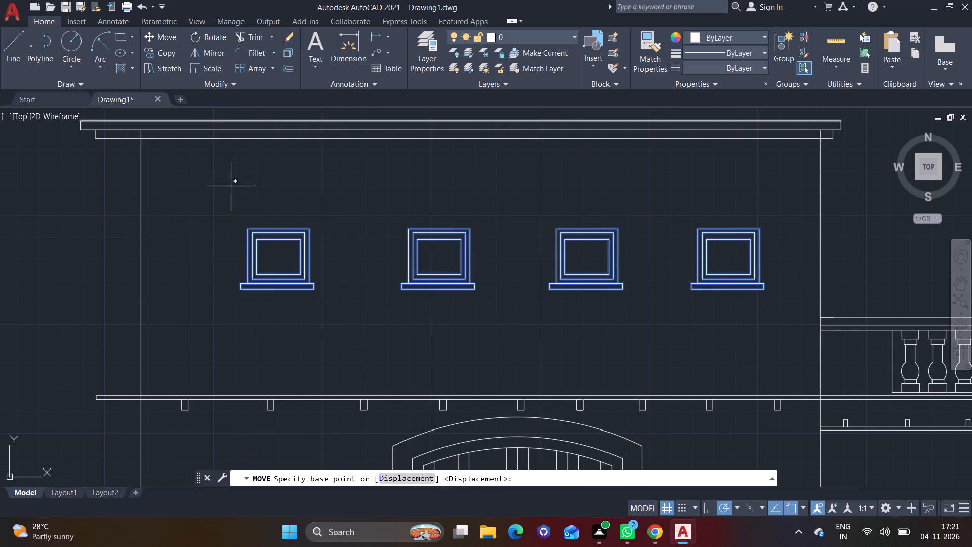
left_click(241, 298)
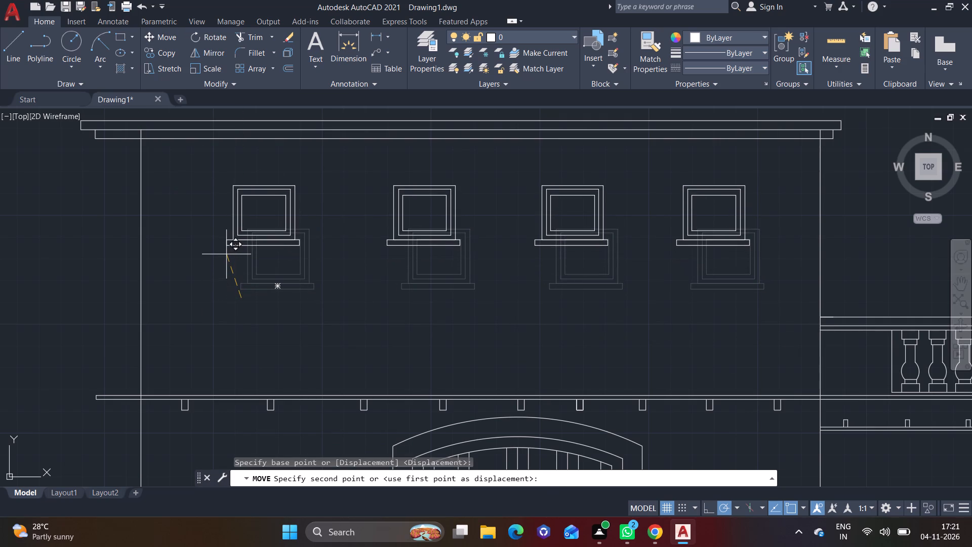
left_click(226, 254)
Draw a horizontal line from the leftmost small window's top-left corner leftward past the wall edge.
left_click(10, 45)
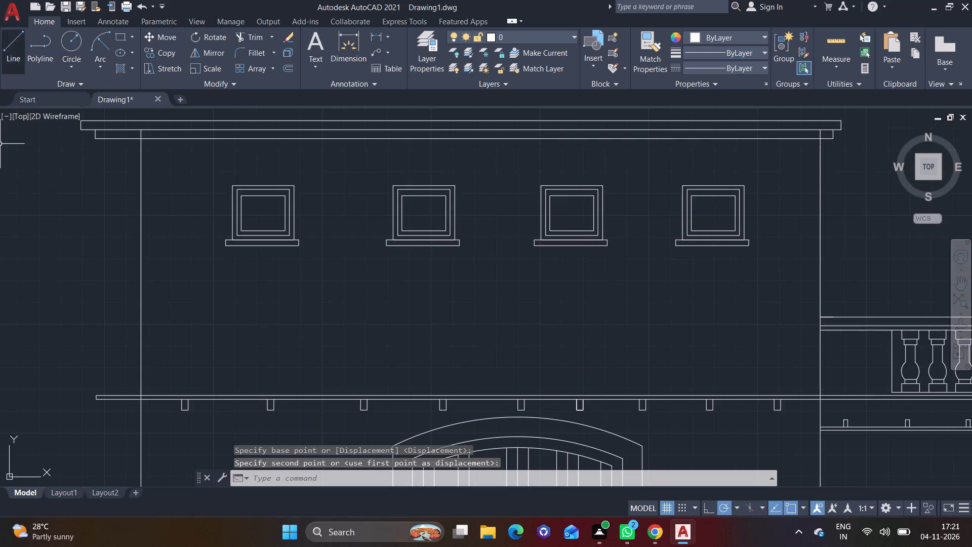
middle_click_drag(192, 218, 305, 331)
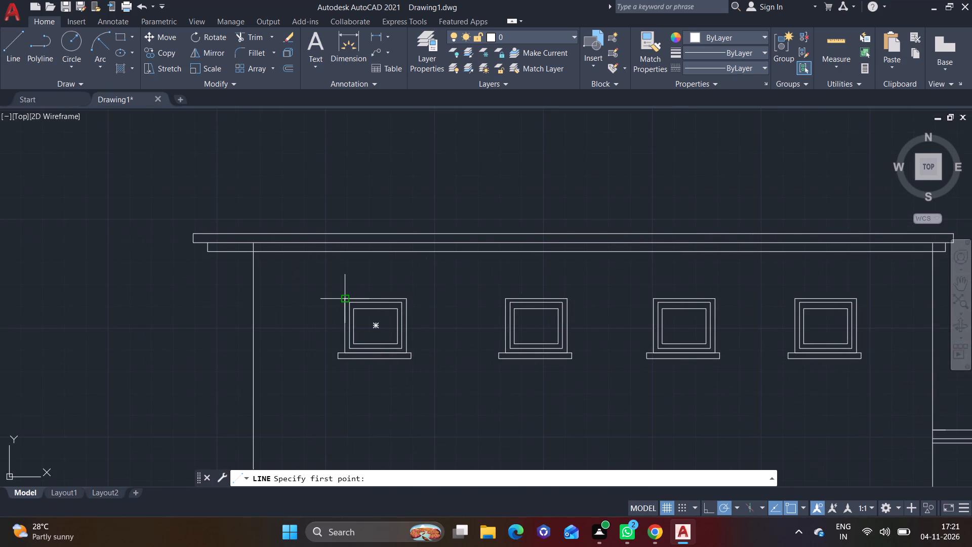
left_click(342, 298)
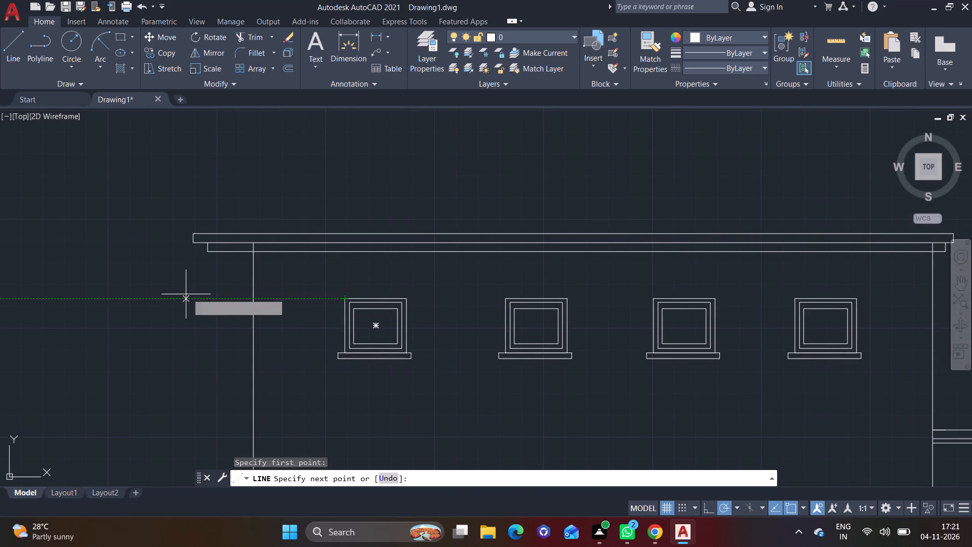
left_click(182, 297)
right_click(182, 297)
left_click(211, 304)
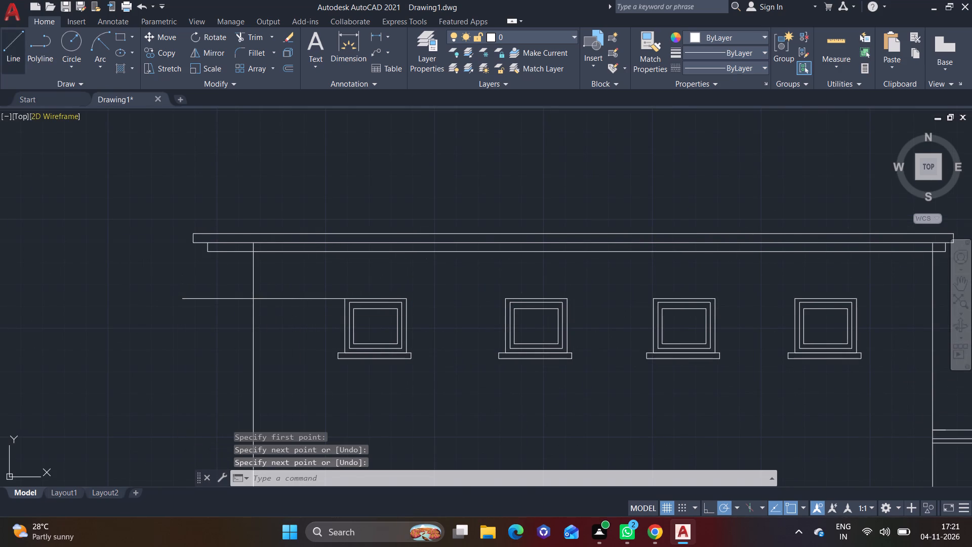
Draw a short vertical line upward from the upper corner at each end of the top roof slab.
left_click(13, 62)
middle_click_drag(477, 332, 278, 348)
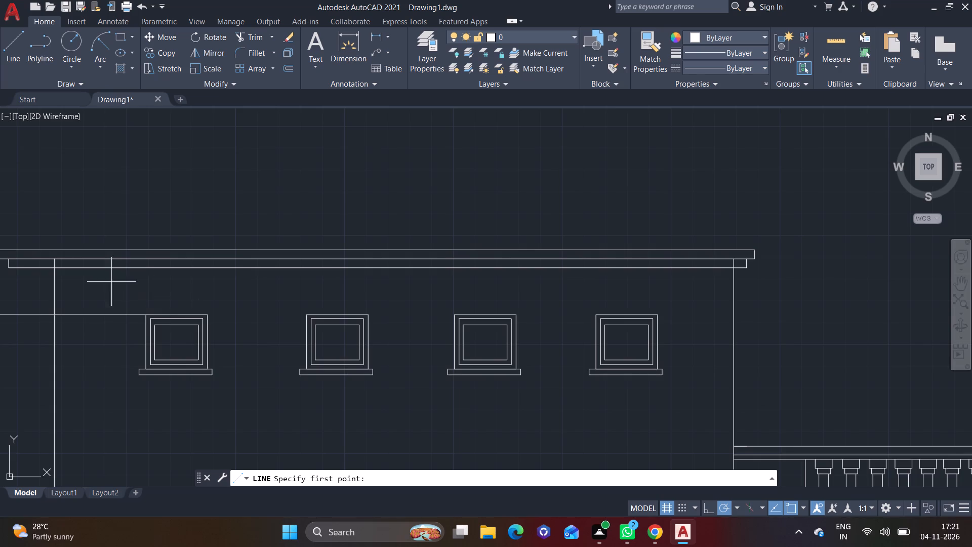
middle_click_drag(85, 256, 223, 307)
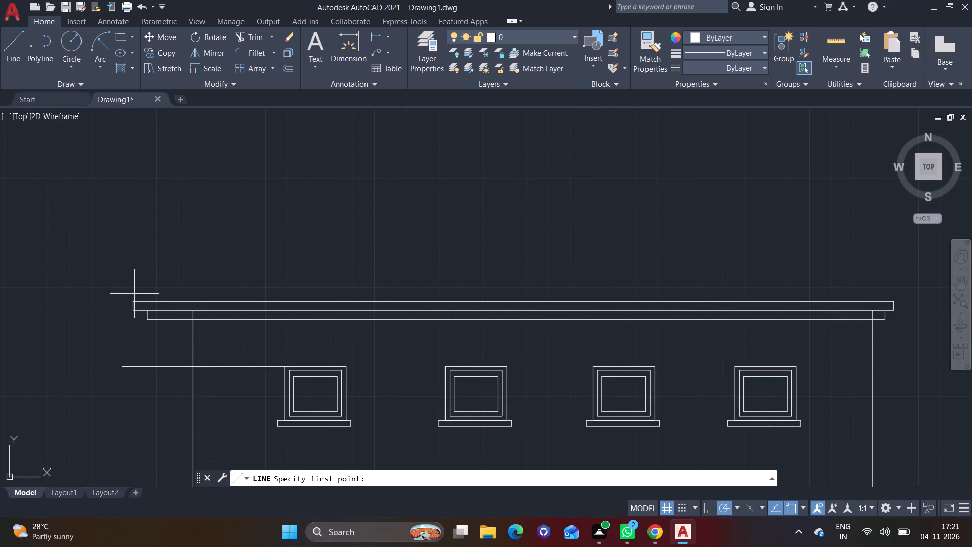
left_click(134, 299)
left_click(137, 257)
right_click(137, 257)
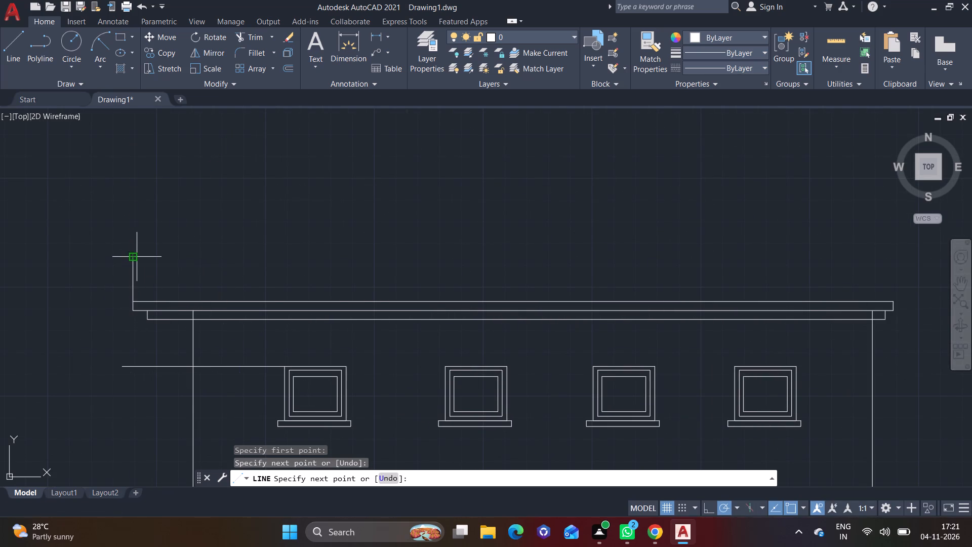
left_click(163, 265)
left_click(15, 53)
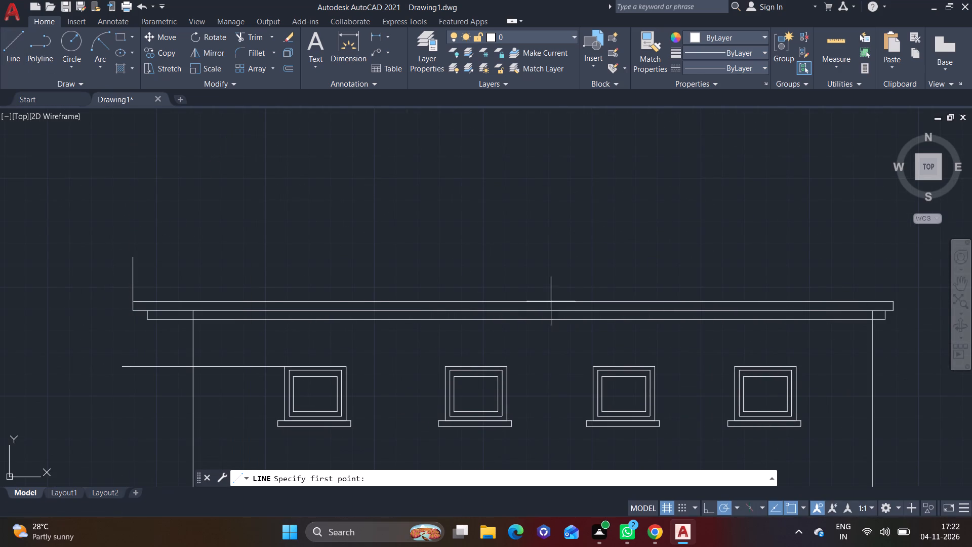
left_click(889, 301)
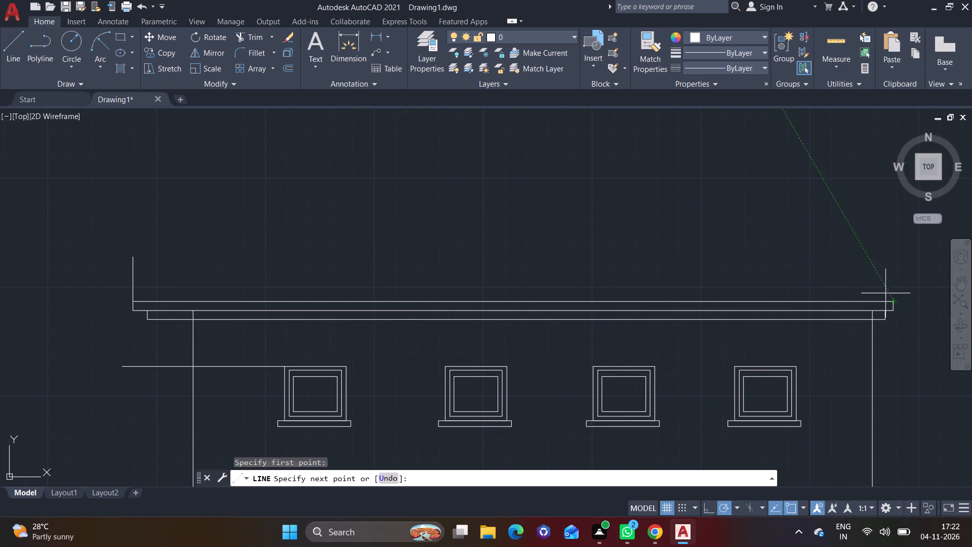
left_click(895, 248)
right_click(895, 248)
left_click(906, 255)
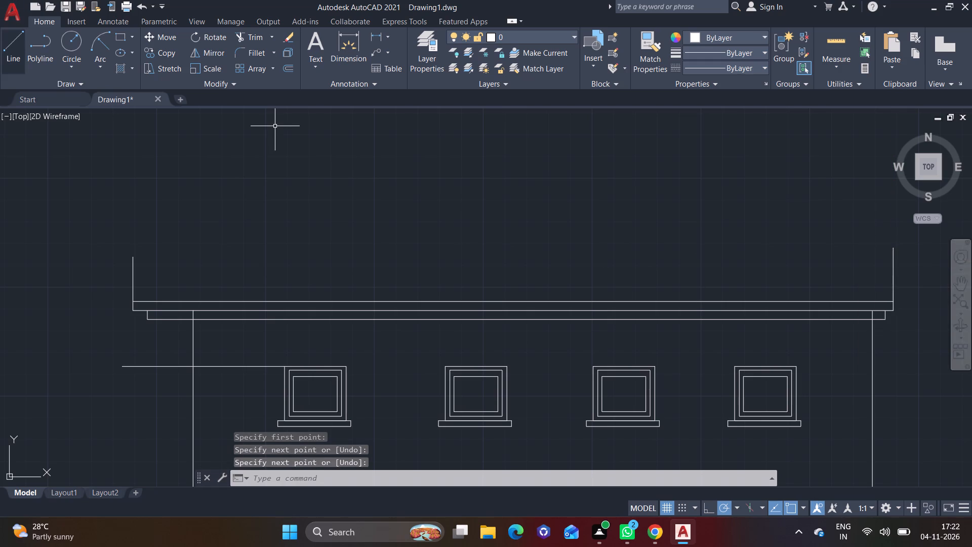
Draw a short vertical line down from the lower-left corner of the band under the roof slab.
left_click(5, 48)
scroll(141, 281, "down", 1)
middle_click_drag(192, 289, 158, 199)
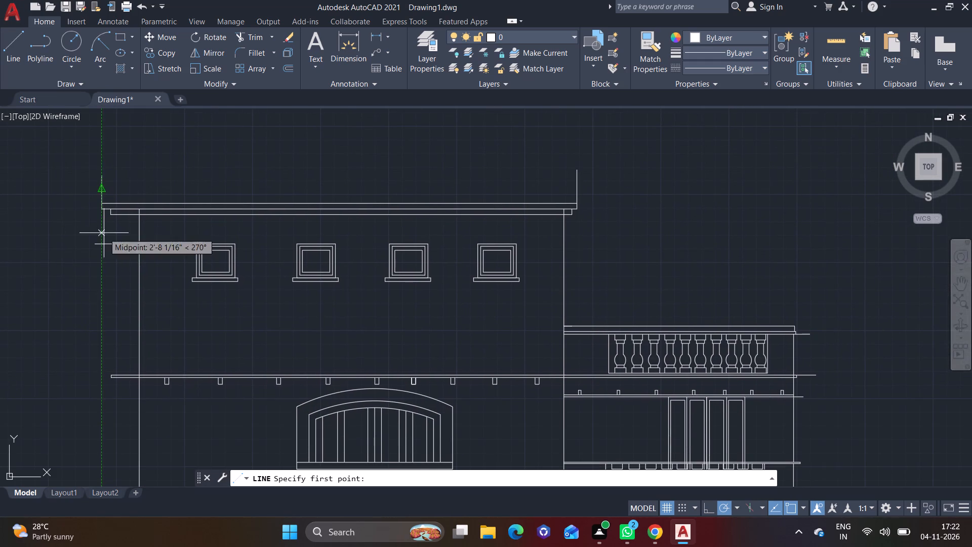
scroll(110, 226, "up", 2)
left_click(109, 196)
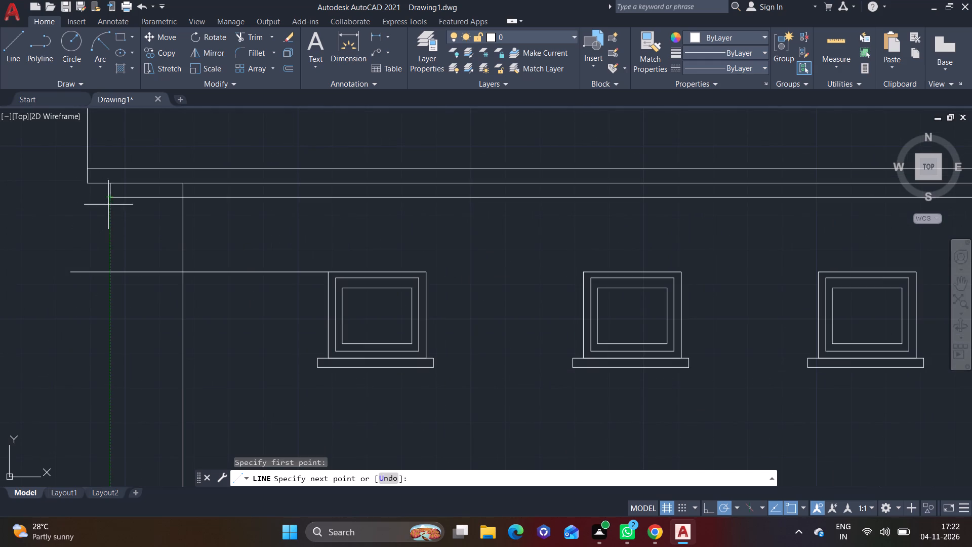
left_click(107, 227)
right_click(107, 227)
left_click(136, 239)
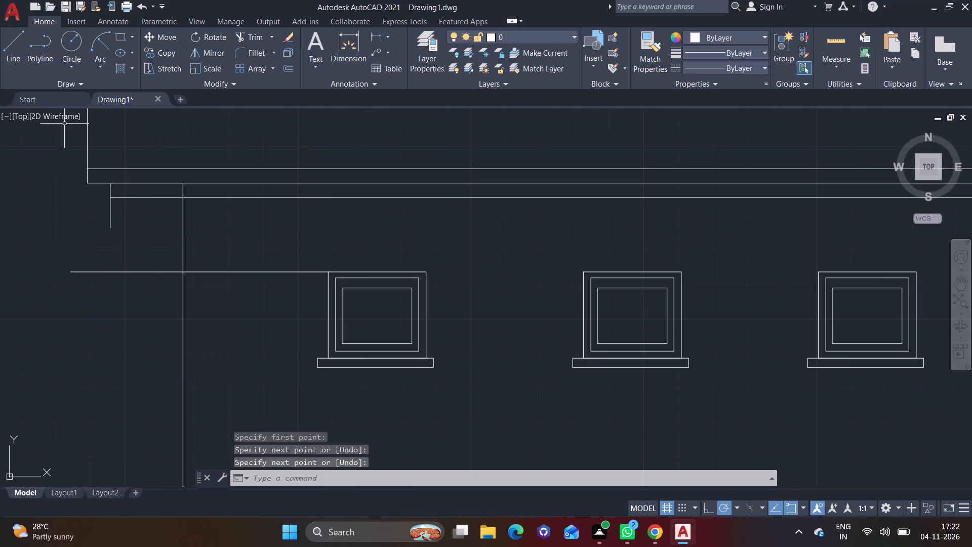
Draw a short vertical line down from the lower-right corner of the band under the roof slab.
left_click(20, 60)
middle_click_drag(507, 320, 163, 301)
scroll(542, 296, "down", 1)
scroll(804, 242, "up", 1)
left_click(775, 213)
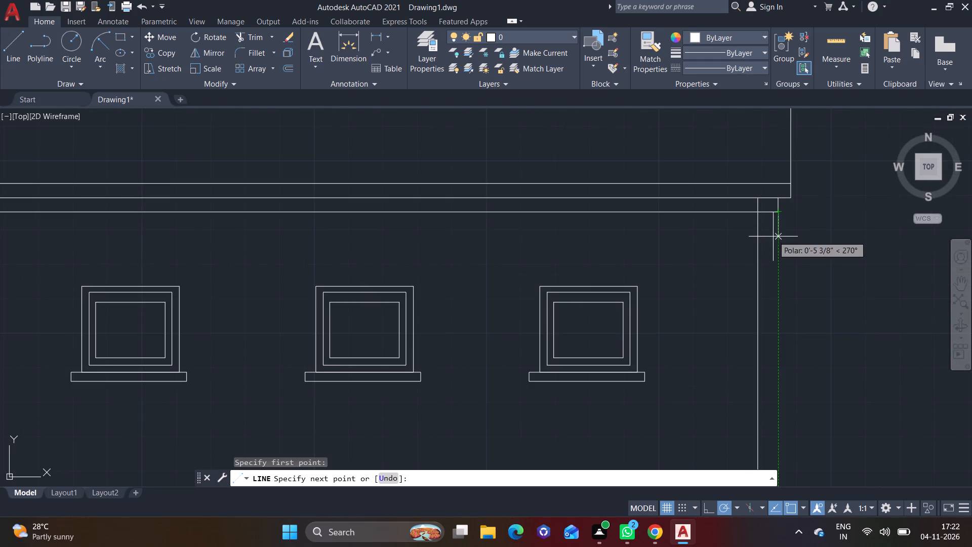
left_click(775, 246)
right_click(775, 246)
left_click(799, 253)
Draw a horizontal line about 28 feet long below the under-slab band, joining the two downward verticals partway along their length.
scroll(213, 251, "down", 1)
middle_click_drag(184, 263, 365, 287)
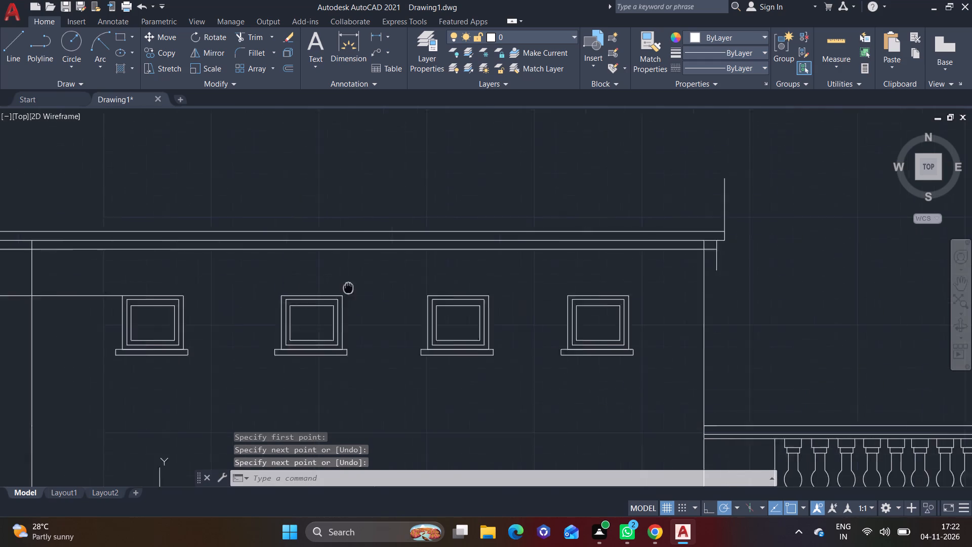
middle_click_drag(365, 287, 438, 287)
left_click(6, 63)
scroll(113, 265, "up", 2)
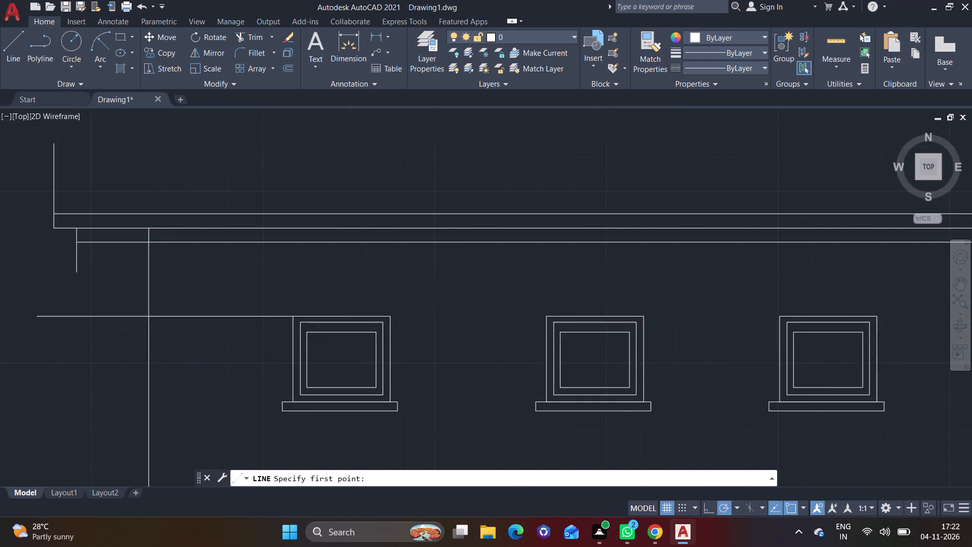
left_click(54, 252)
scroll(408, 254, "down", 2)
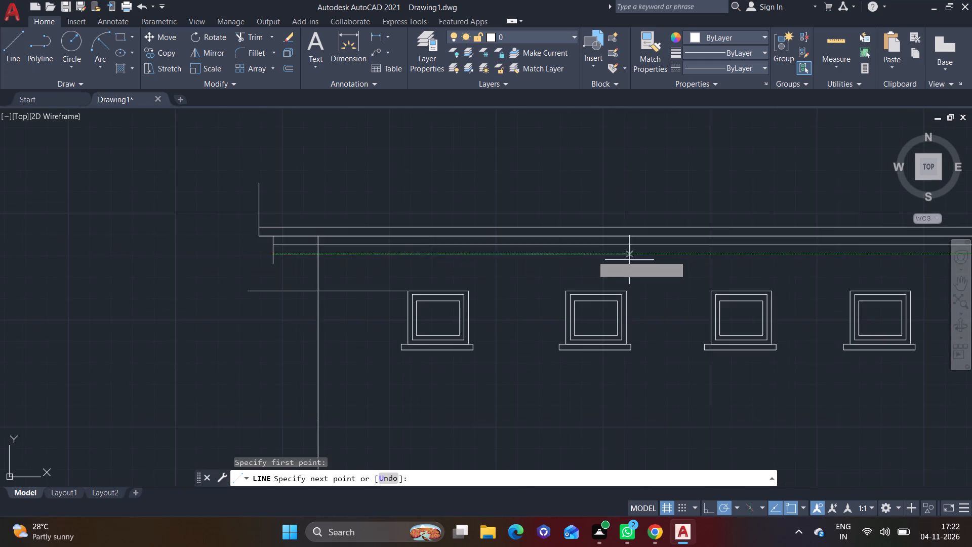
middle_click_drag(667, 262, 173, 292)
scroll(478, 287, "up", 2)
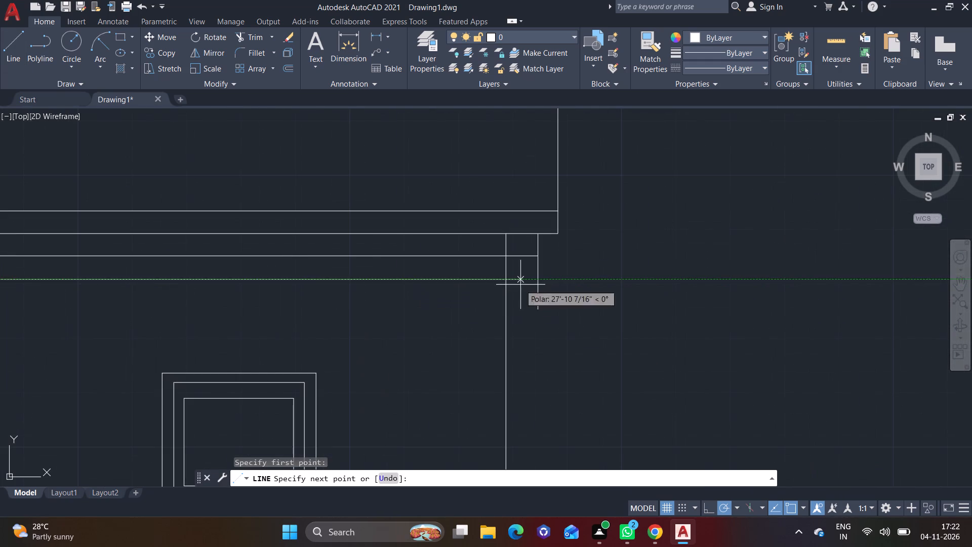
left_click(535, 278)
right_click(535, 278)
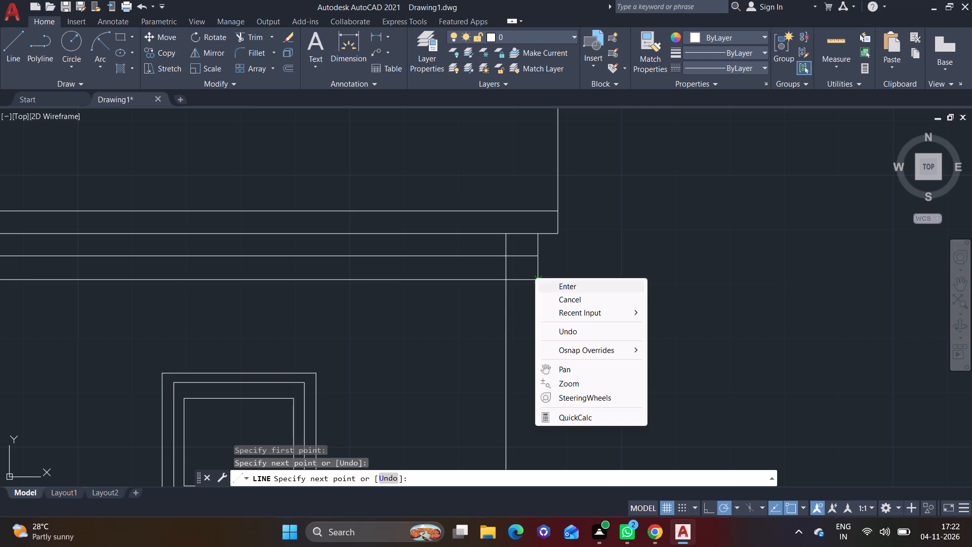
left_click(568, 285)
Draw a horizontal line above the top roof slab, joining the two upward verticals a little below their upper ends.
scroll(317, 291, "down", 3)
middle_click_drag(257, 290, 357, 285)
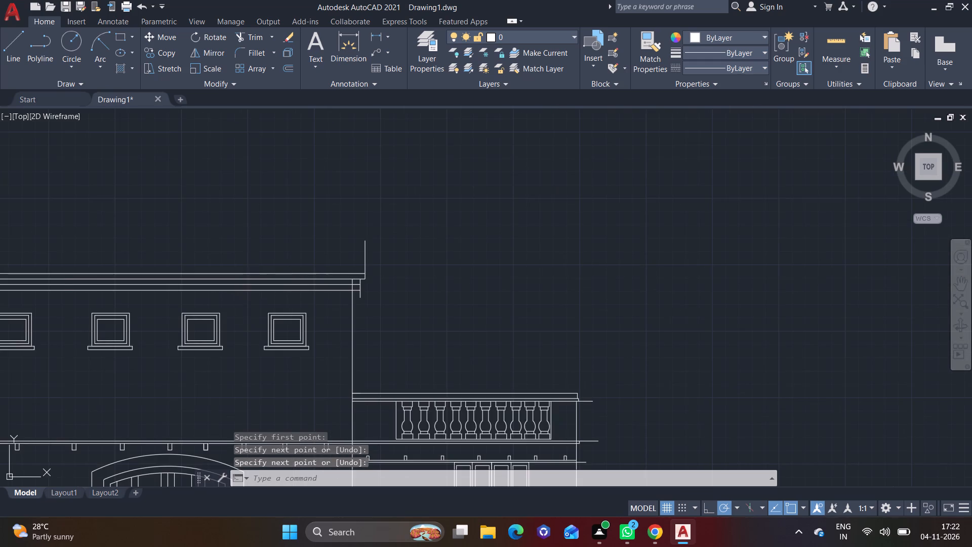
middle_click_drag(357, 285, 627, 257)
scroll(256, 228, "up", 1)
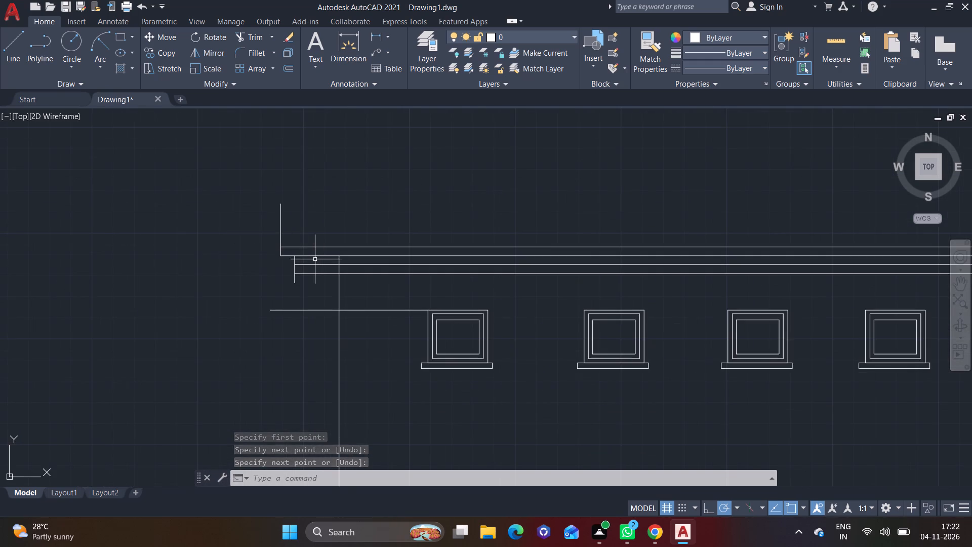
scroll(315, 259, "up", 2)
middle_click_drag(403, 260, 118, 303)
scroll(169, 275, "down", 1)
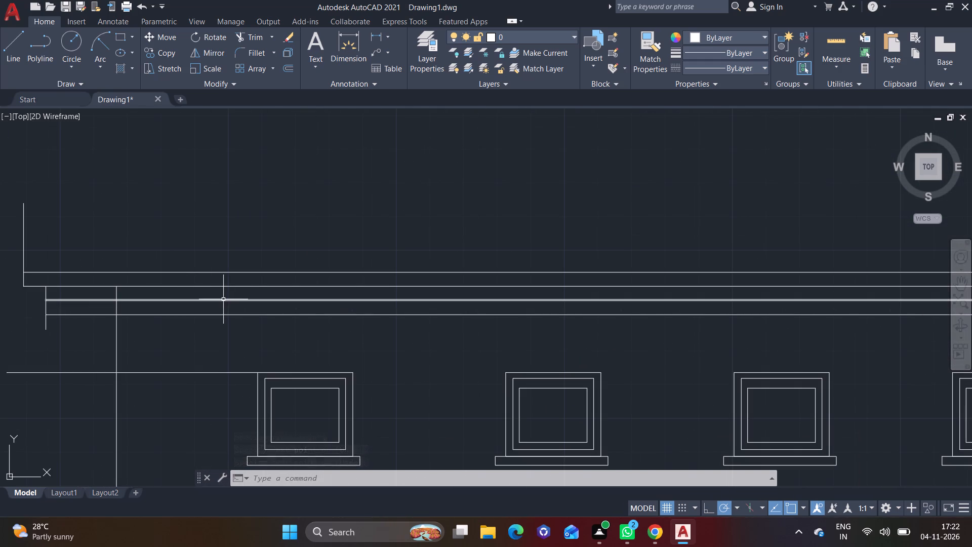
scroll(204, 292, "down", 1)
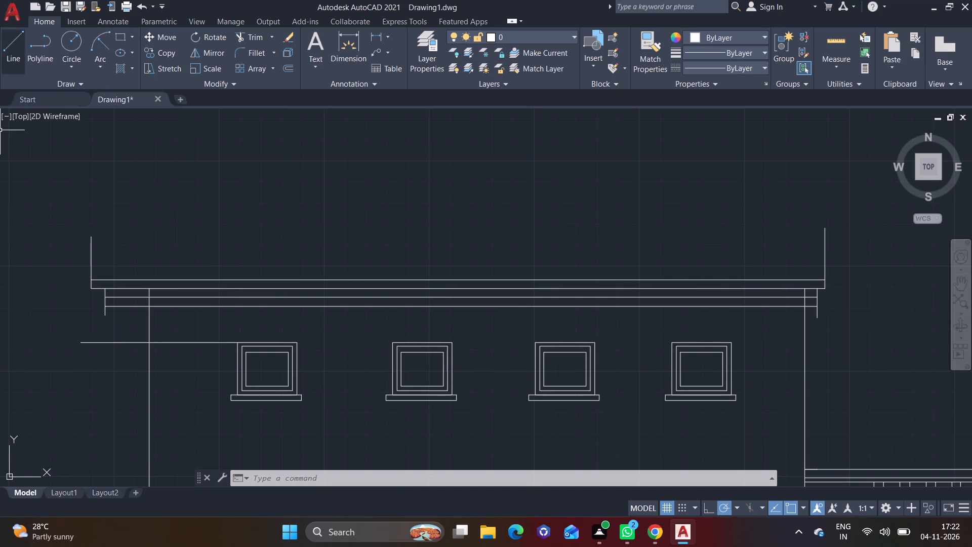
left_click(13, 49)
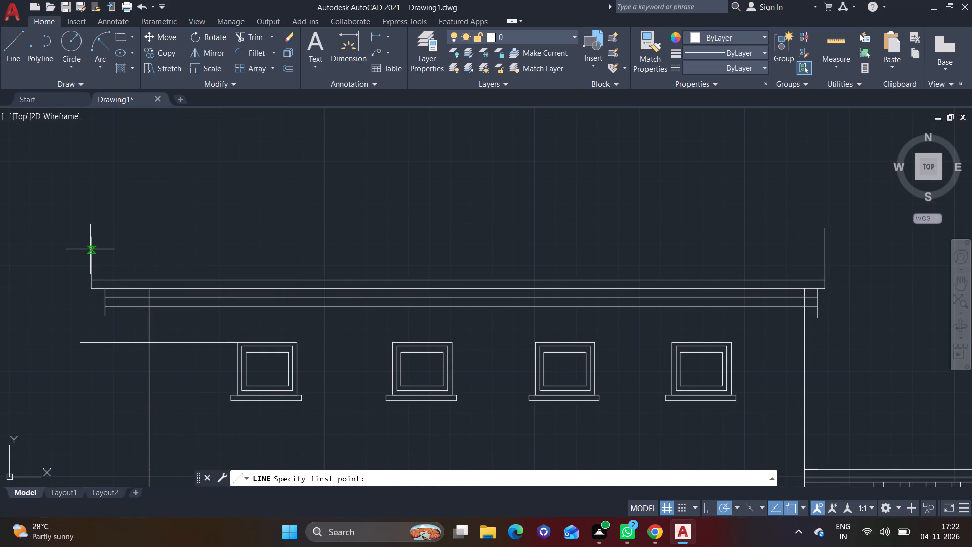
left_click(90, 248)
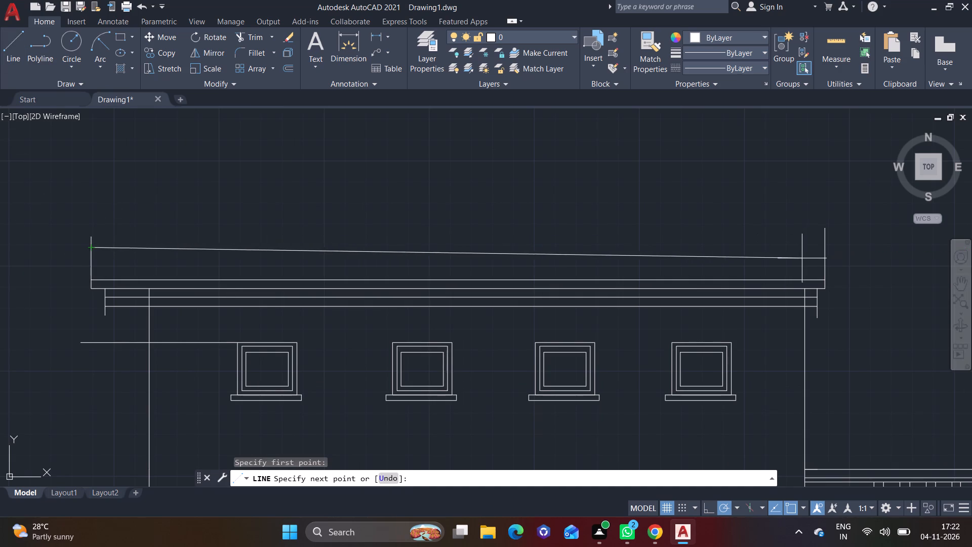
left_click(829, 245)
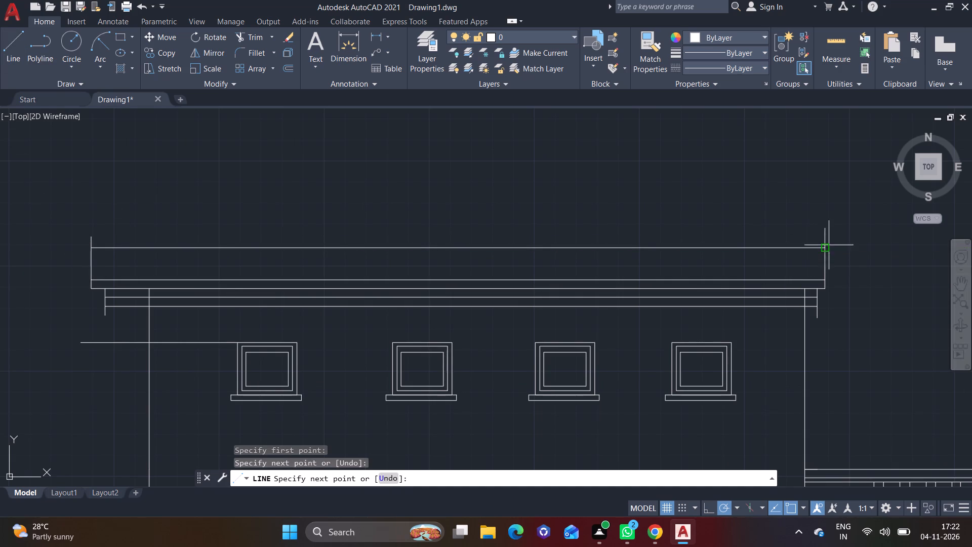
right_click(829, 245)
left_click(851, 254)
middle_click_drag(298, 290, 347, 265)
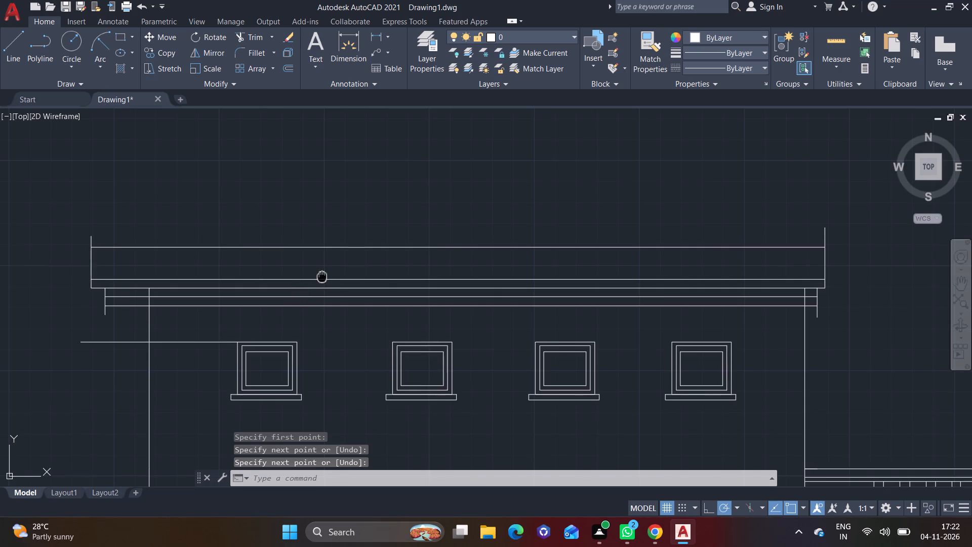
Draw a short horizontal extension line outward to the left from the roof slab's lower-left corner.
middle_click_drag(347, 265, 434, 238)
scroll(235, 252, "up", 2)
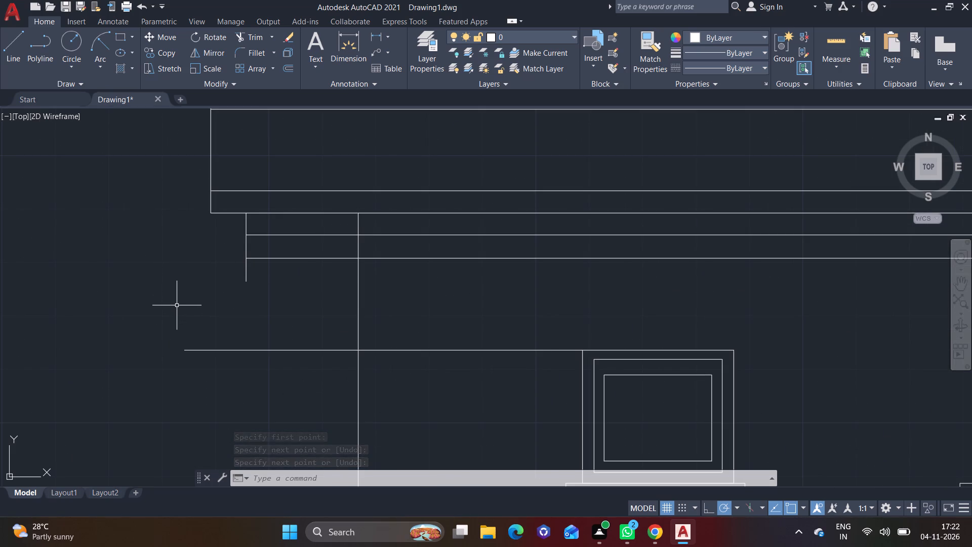
left_click(14, 58)
middle_click_drag(81, 177, 82, 177)
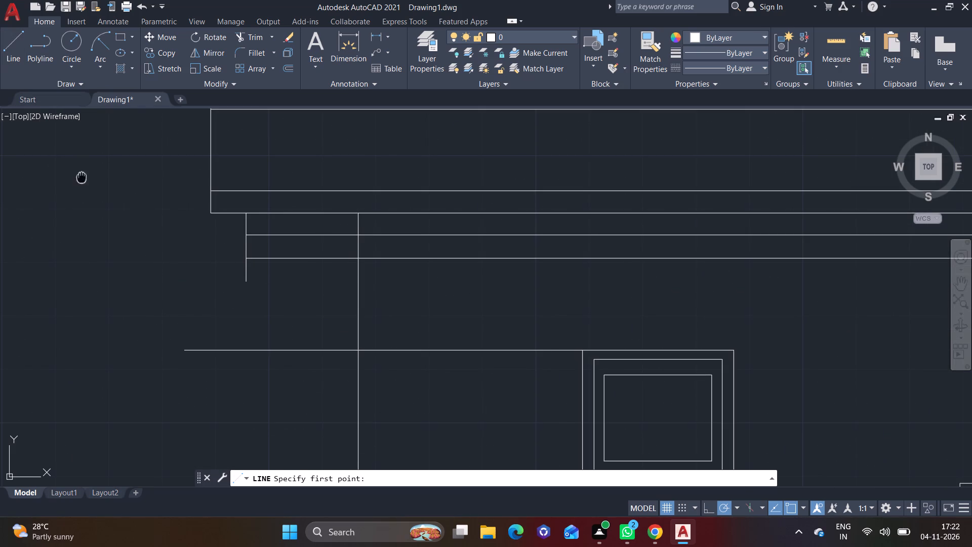
middle_click_drag(82, 177, 151, 220)
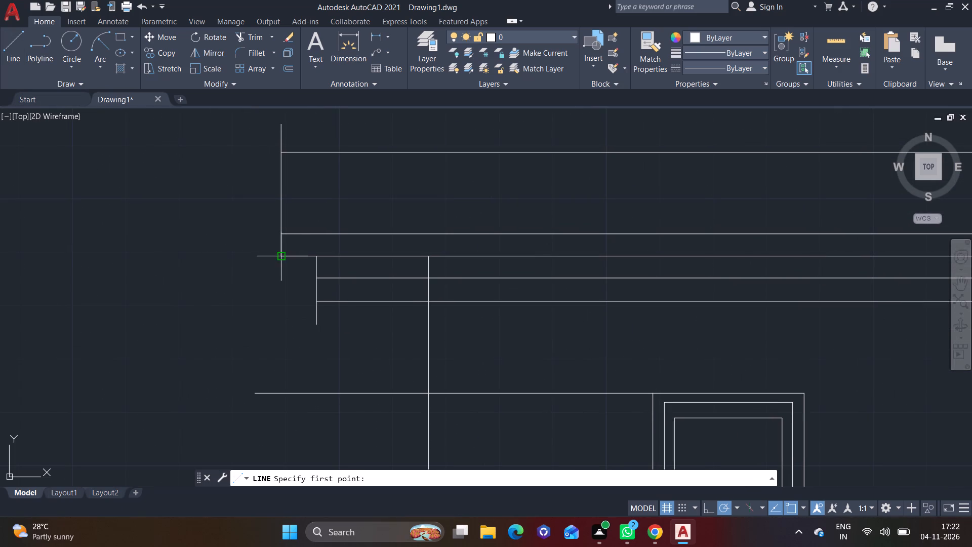
left_click(281, 257)
left_click(243, 255)
right_click(243, 255)
left_click(270, 264)
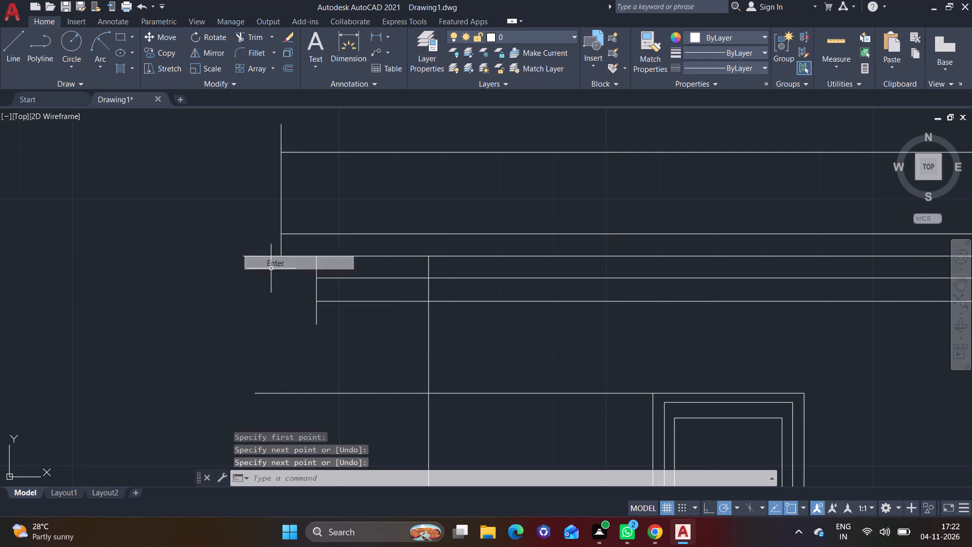
Lengthen the line running left from the leftmost window's head with a short segment, ending below the roof extension line's outer end.
left_click(13, 58)
middle_click_drag(258, 383, 255, 325)
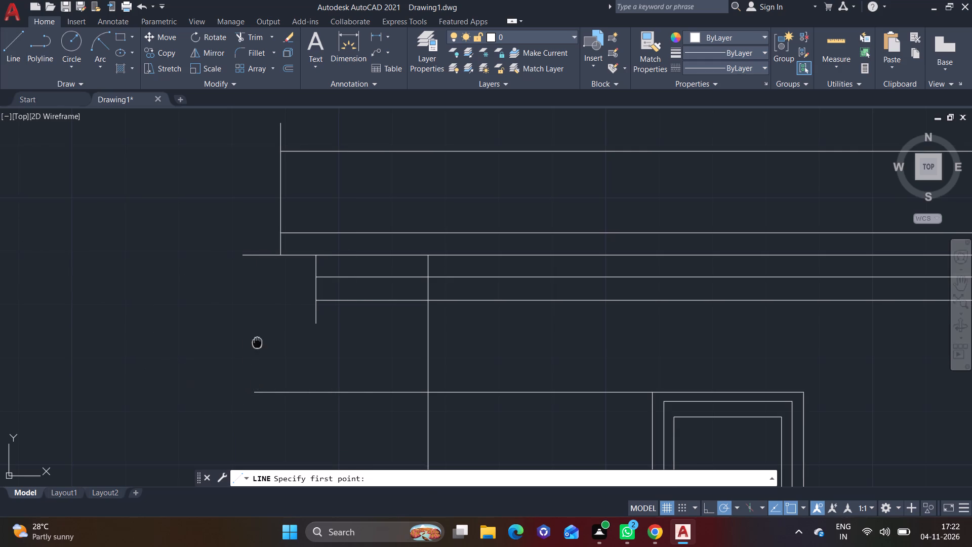
middle_click_drag(255, 325, 247, 295)
left_click(246, 304)
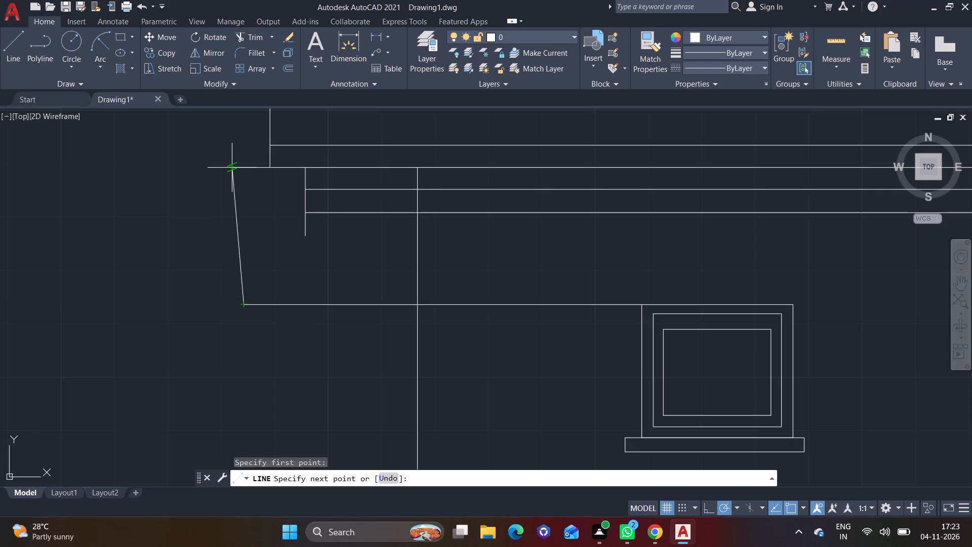
left_click(234, 304)
right_click(234, 304)
left_click(257, 314)
Draw a short vertical line upward from the extension line at the roof slab's lower-left corner.
left_click(7, 48)
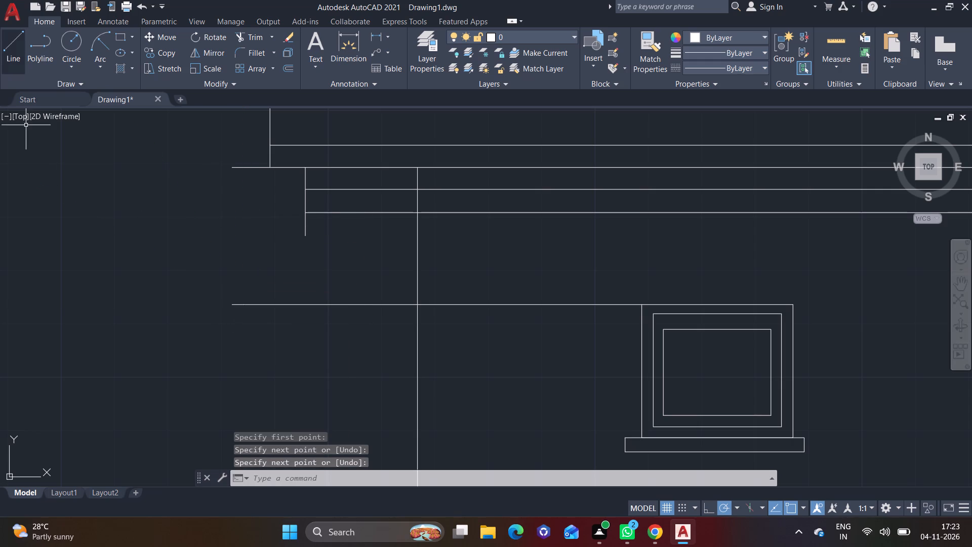
left_click(245, 168)
left_click(249, 122)
right_click(249, 122)
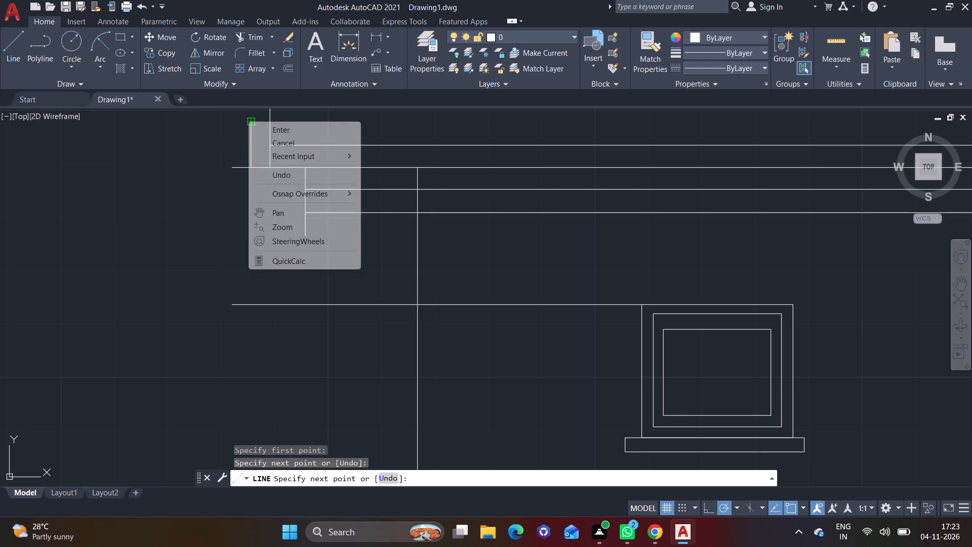
left_click(270, 126)
Draw a vertical line about 9 inches long downward from near the left end of the leftmost window's head line.
left_click(13, 59)
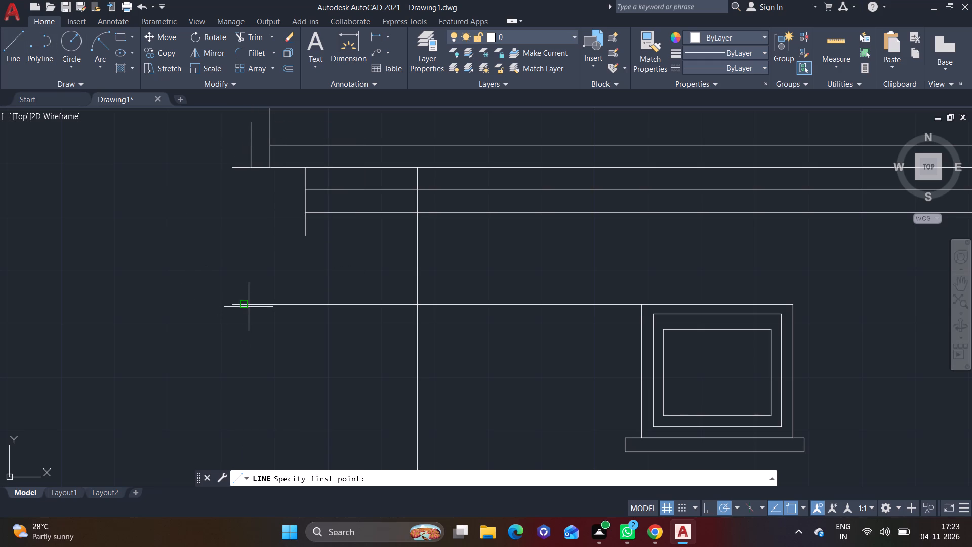
left_click(250, 304)
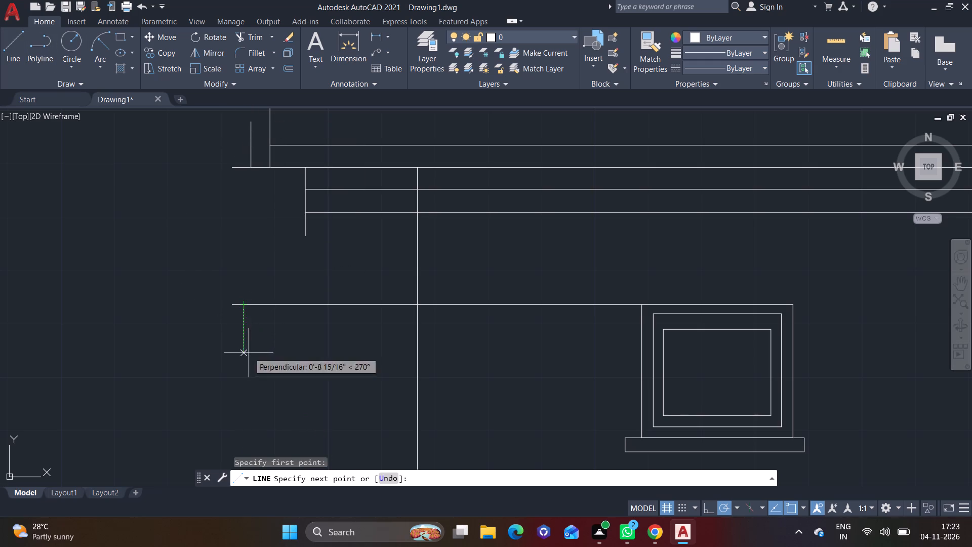
left_click(248, 354)
right_click(248, 354)
left_click(289, 364)
Draw a horizontal extension line to the right from the upper-right corner of the rightmost small window.
middle_click_drag(231, 275, 213, 302)
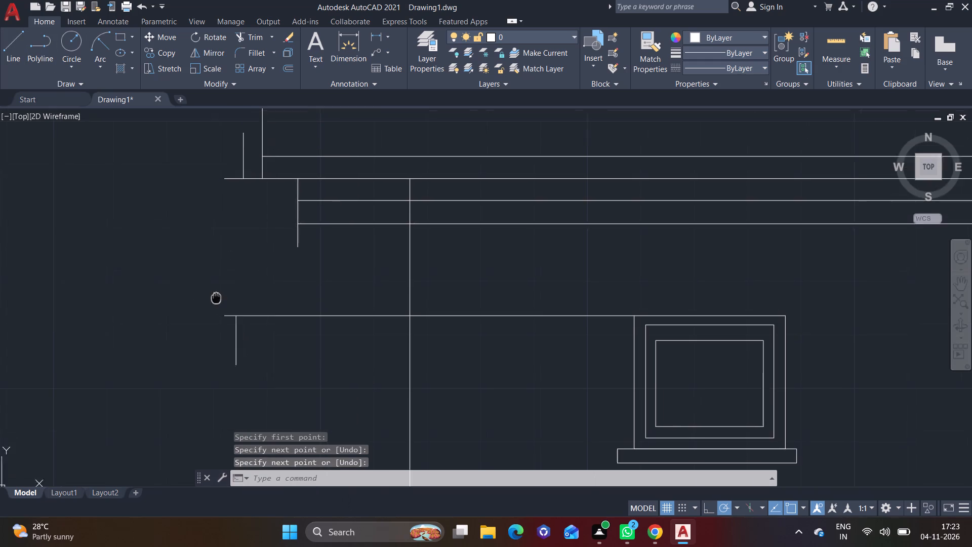
middle_click_drag(213, 302, 196, 318)
scroll(311, 311, "down", 1)
scroll(393, 330, "down", 1)
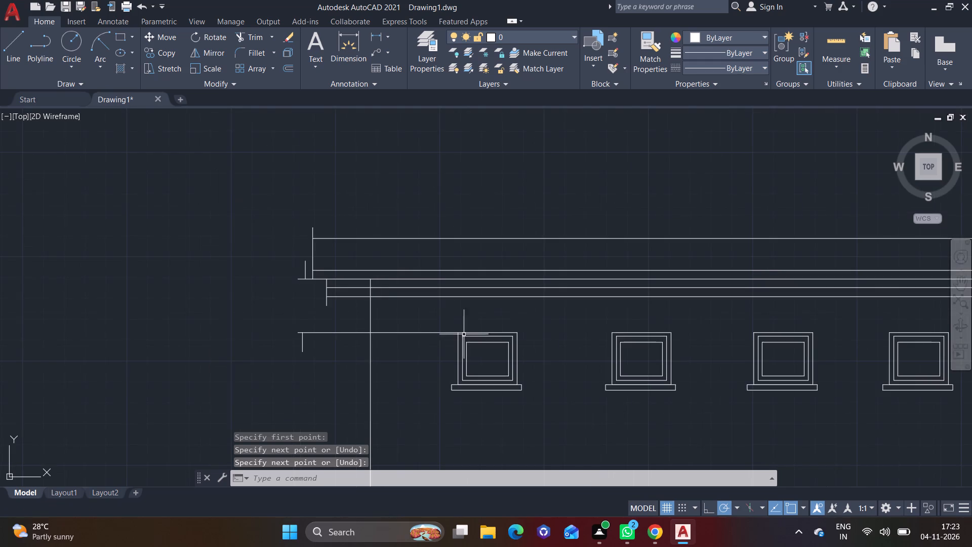
middle_click_drag(520, 320, 210, 258)
middle_click_drag(635, 343, 399, 329)
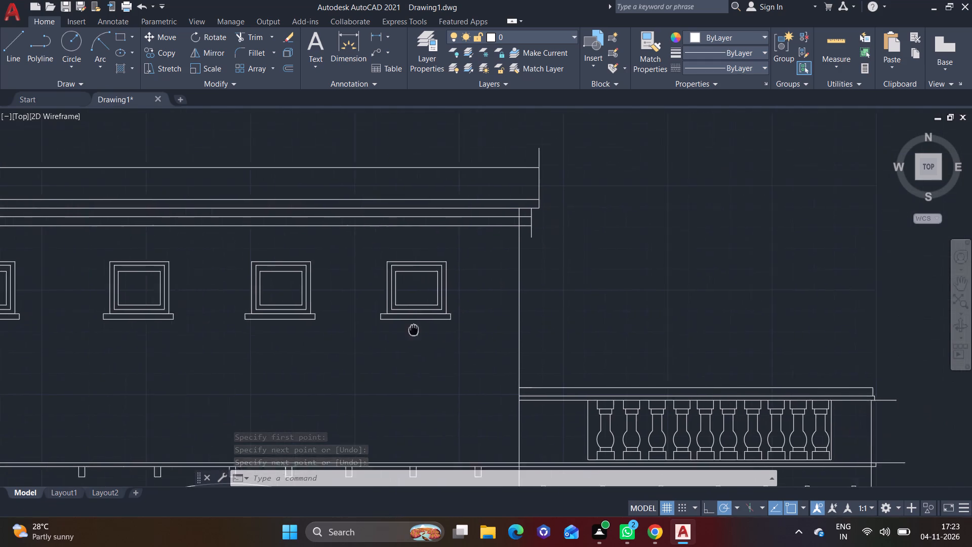
middle_click_drag(399, 329, 244, 337)
scroll(301, 316, "up", 2)
left_click(9, 35)
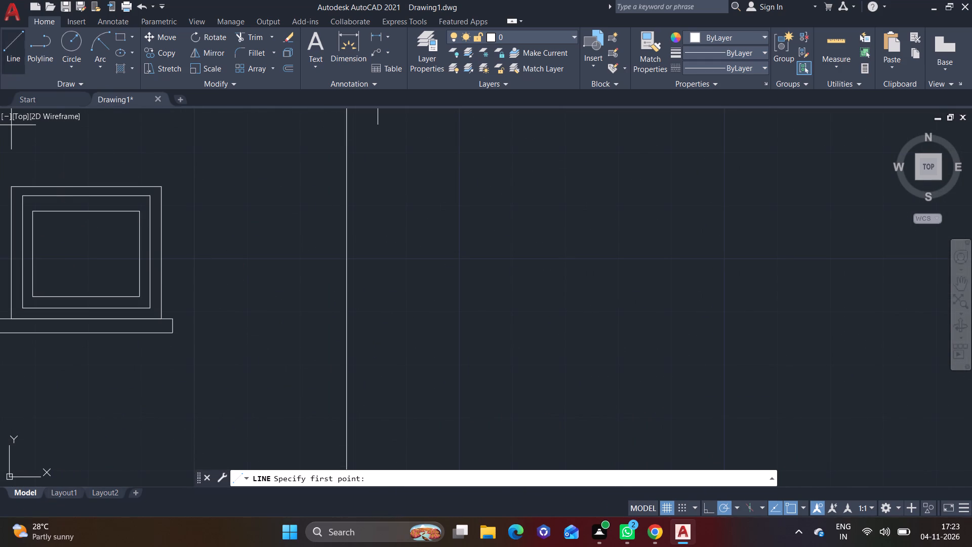
middle_click_drag(184, 242, 295, 245)
middle_click_drag(268, 319, 294, 281)
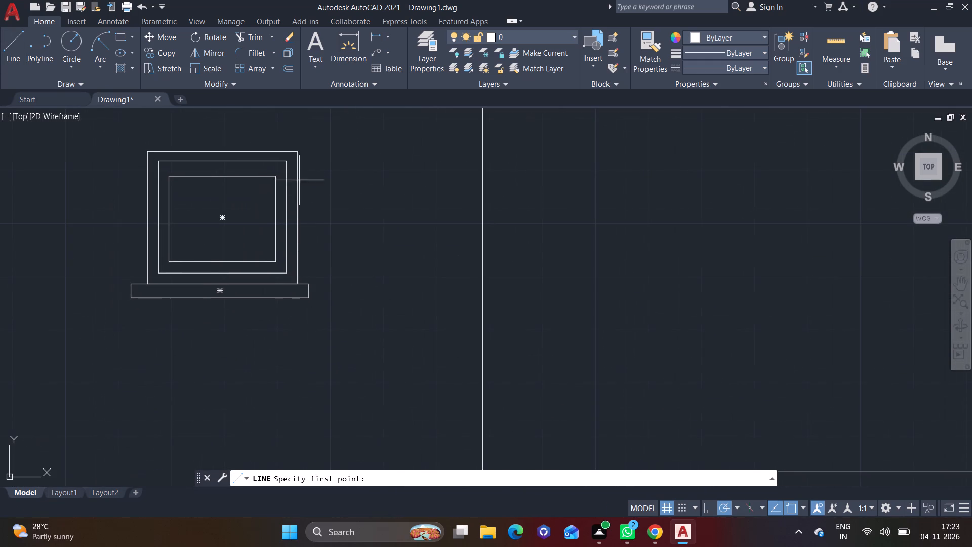
left_click(299, 155)
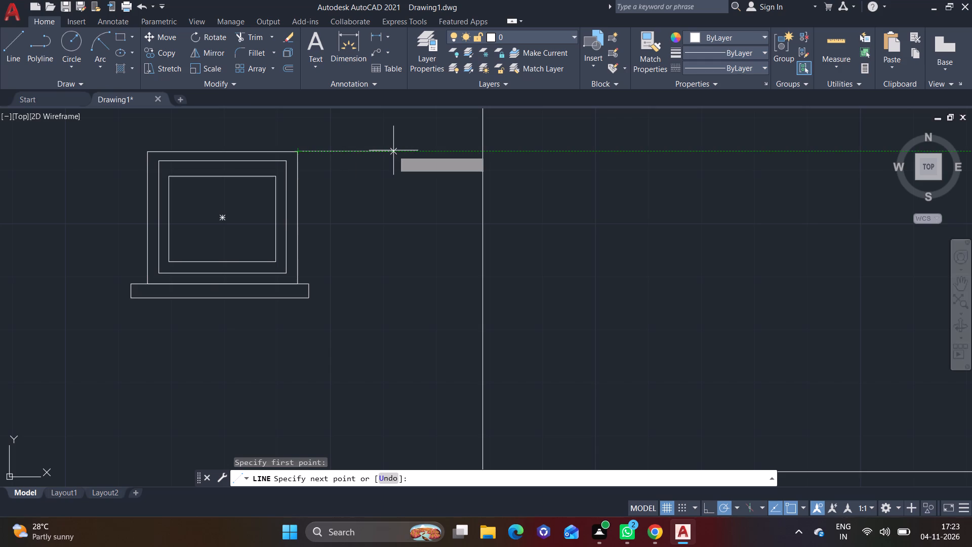
left_click(397, 150)
right_click(397, 150)
left_click(428, 162)
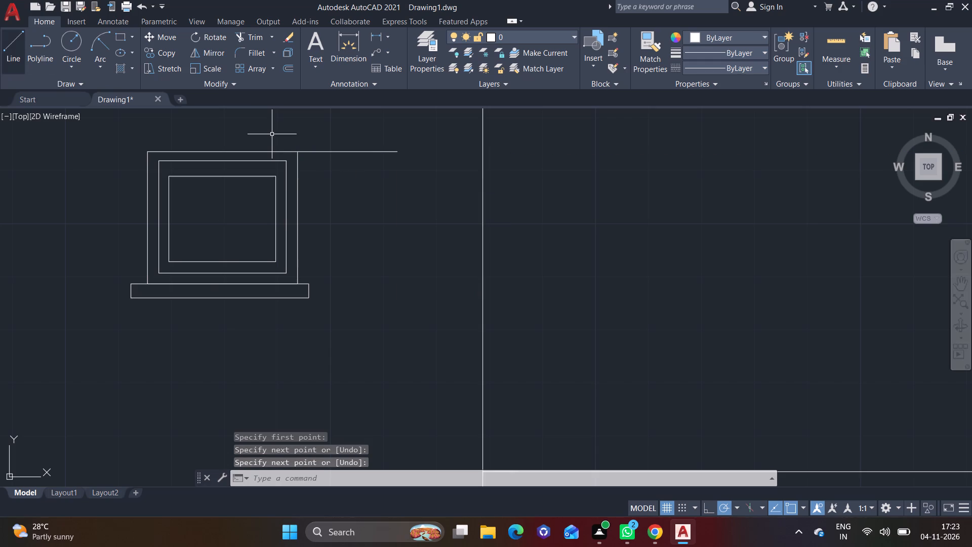
Draw a horizontal extension line right from the rightmost window sill's lower-right corner, ending directly below the upper extension line's end.
left_click(18, 62)
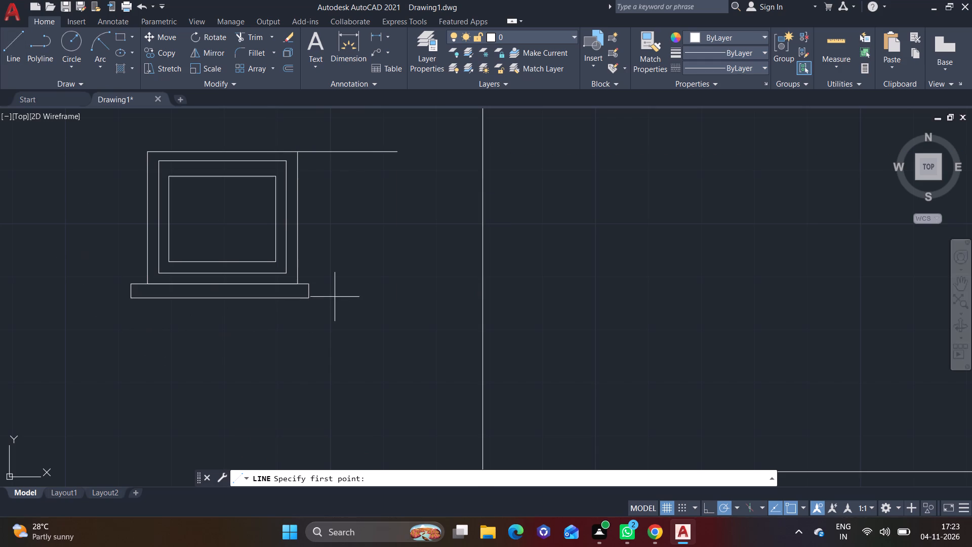
left_click(308, 299)
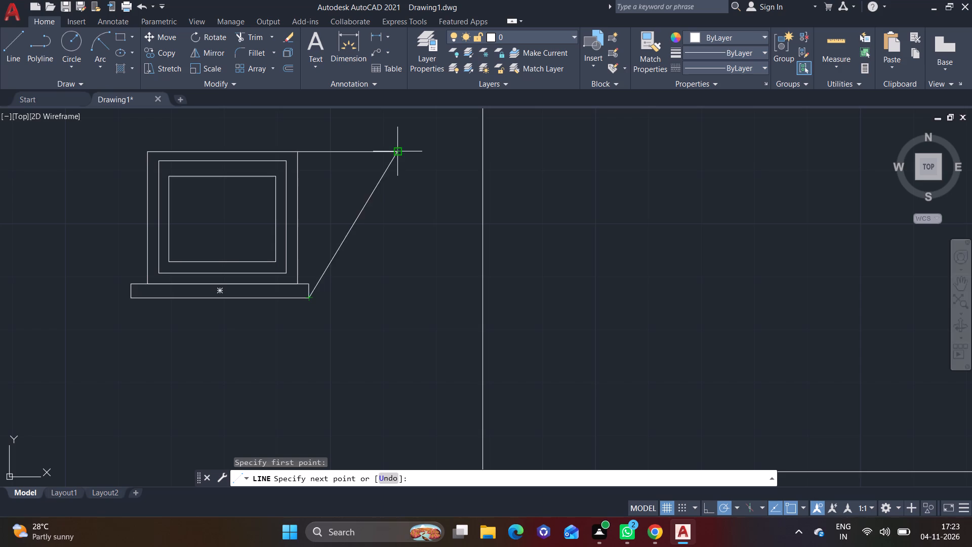
left_click(395, 301)
right_click(395, 301)
left_click(410, 305)
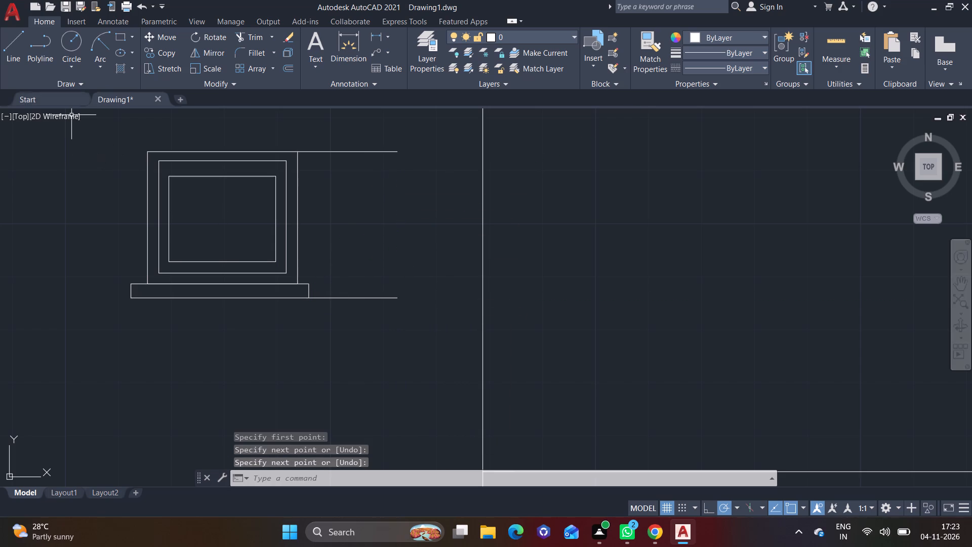
Draw a short vertical line upward from the extension line at the rightmost window's head.
left_click(8, 59)
middle_click_drag(360, 256, 435, 329)
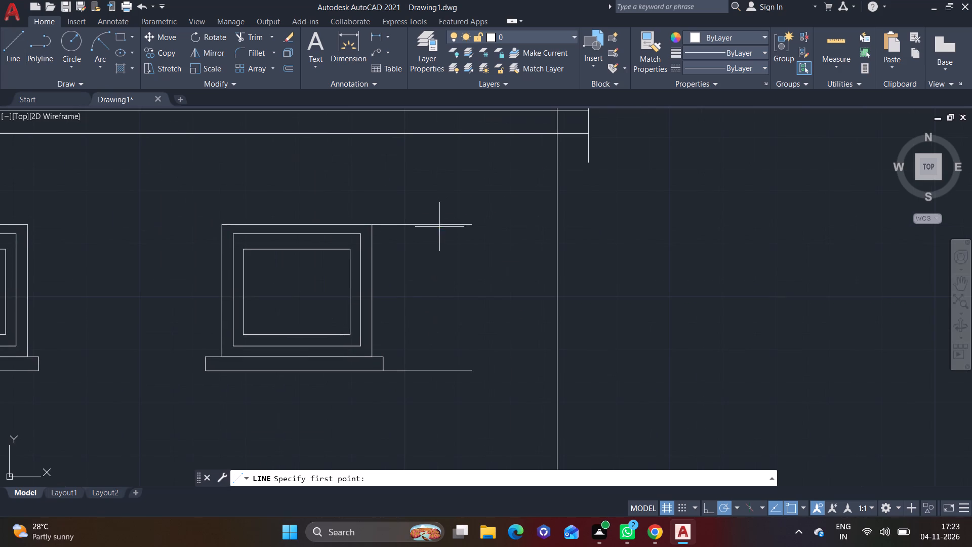
left_click(439, 225)
left_click(440, 164)
right_click(440, 164)
left_click(462, 176)
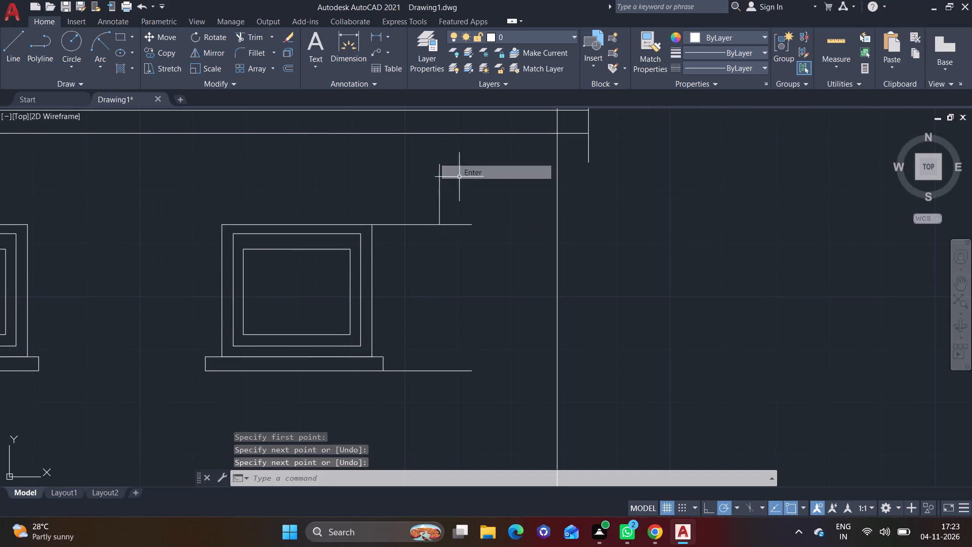
Draw a short vertical line down from the sill extension line, aligned with the vertical above the rightmost window's head extension line.
left_click(13, 60)
middle_click_drag(450, 383, 455, 348)
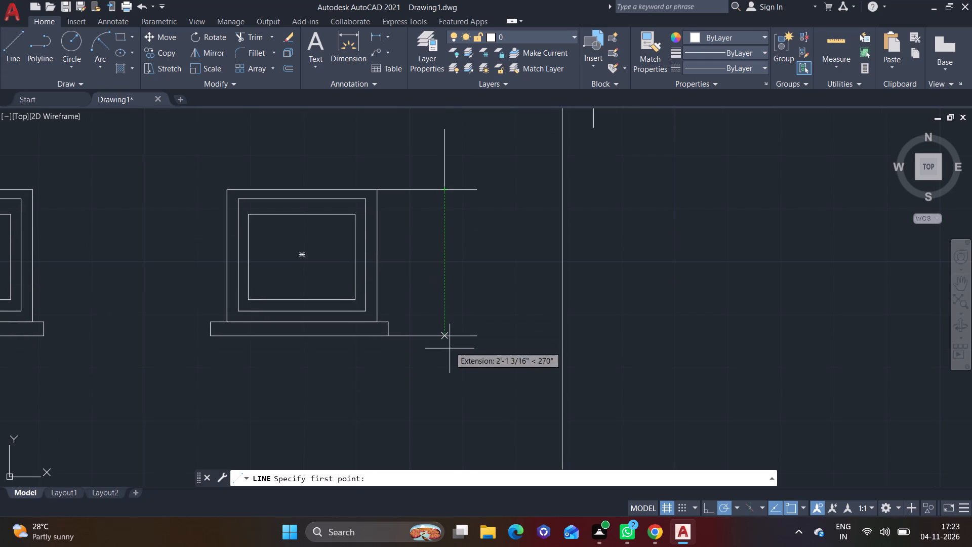
left_click(445, 337)
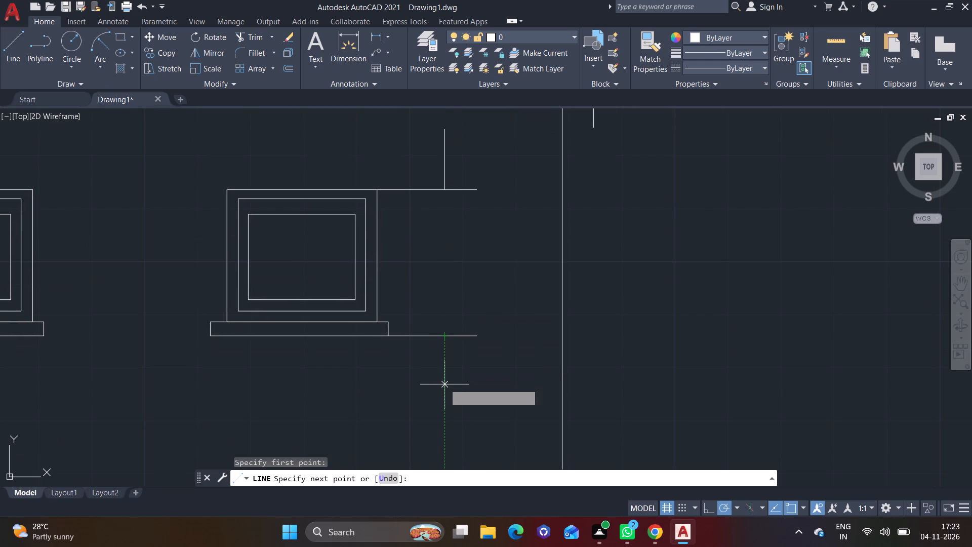
left_click(444, 387)
right_click(444, 387)
left_click(508, 247)
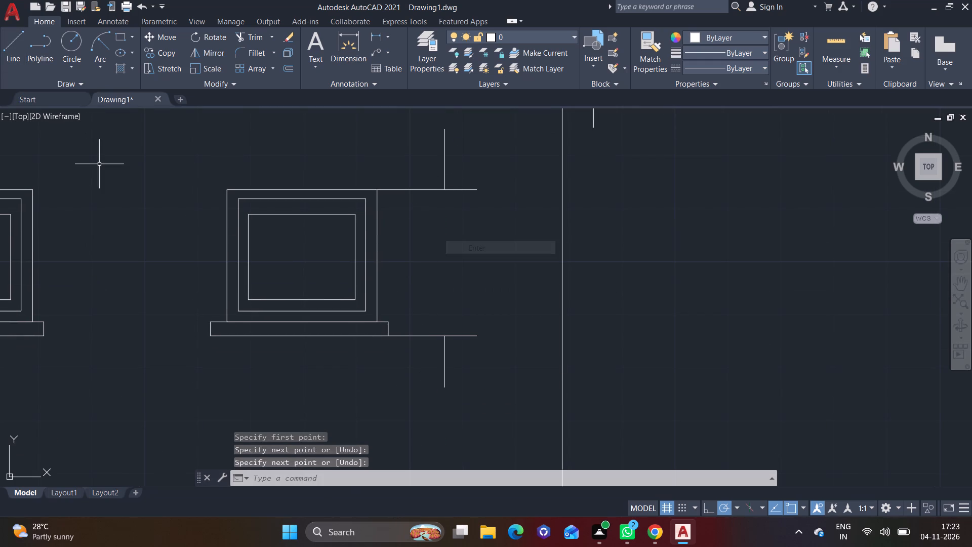
Draw a triangular arrowhead at the foot of the upper vertical beside the rightmost window, pointing down to the head extension line.
left_click(11, 46)
middle_click_drag(217, 193, 212, 315)
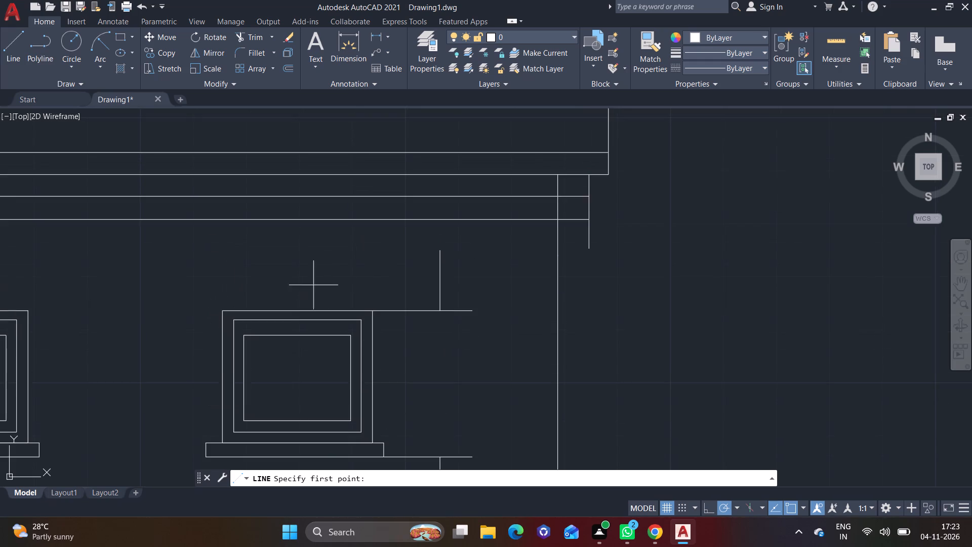
scroll(328, 283, "up", 2)
left_click(613, 355)
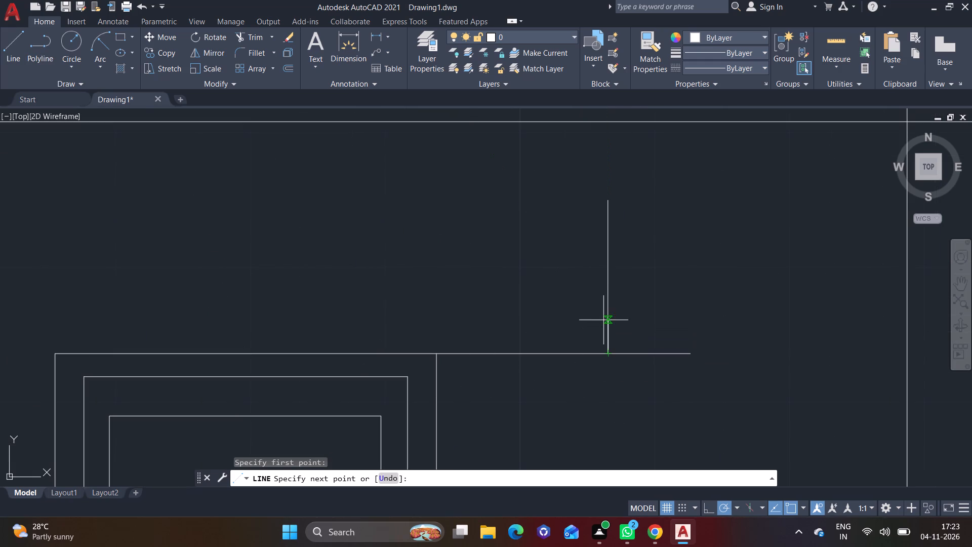
left_click(590, 305)
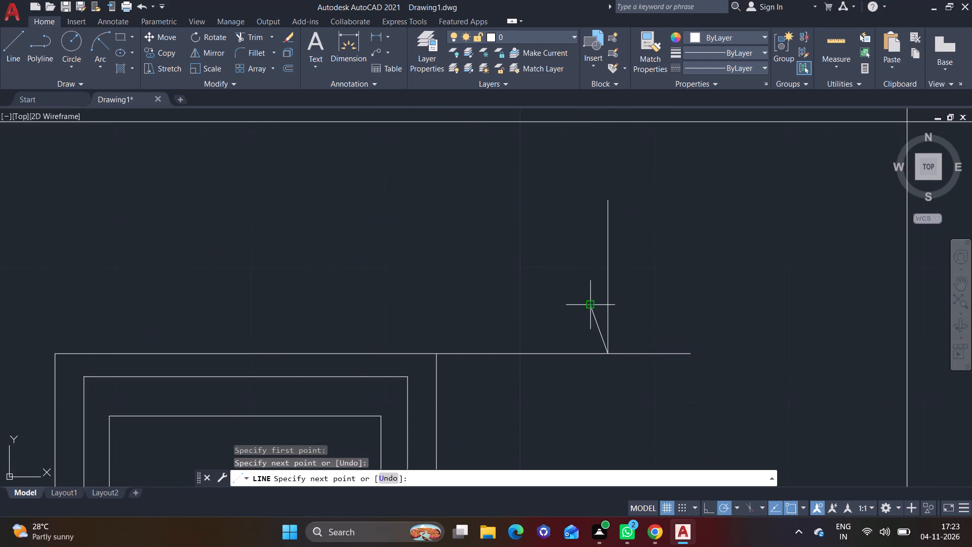
left_click(630, 302)
left_click(609, 354)
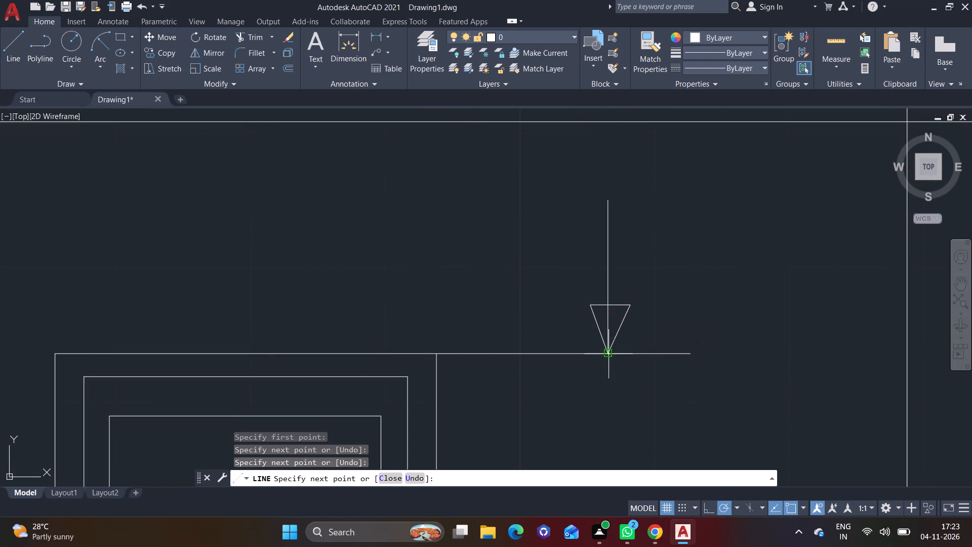
right_click(609, 354)
left_click(634, 360)
Draw a triangular arrowhead at the top of the lower vertical beside the rightmost window, pointing up to the sill extension line.
left_click(6, 62)
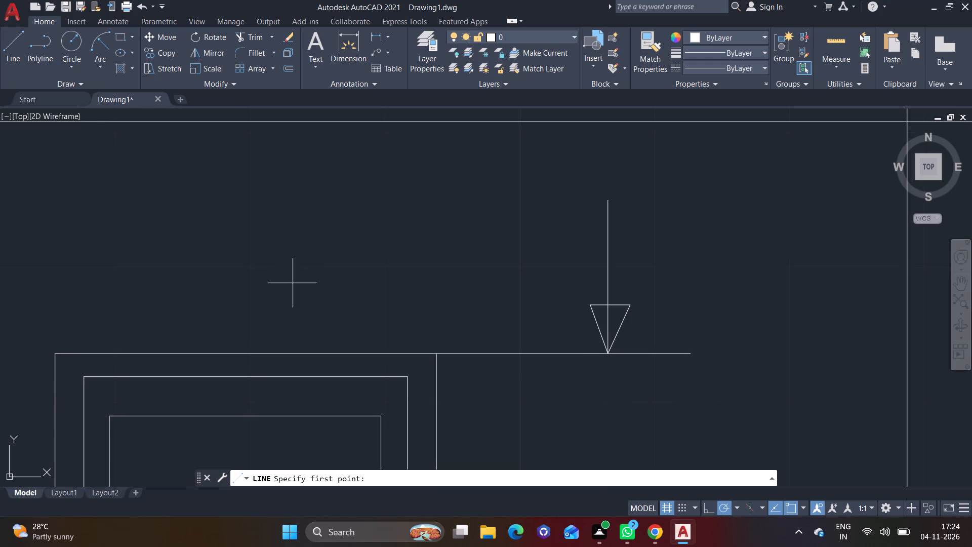
scroll(304, 304, "down", 1)
middle_click_drag(396, 383, 353, 200)
middle_click_drag(417, 386, 457, 307)
scroll(461, 317, "up", 1)
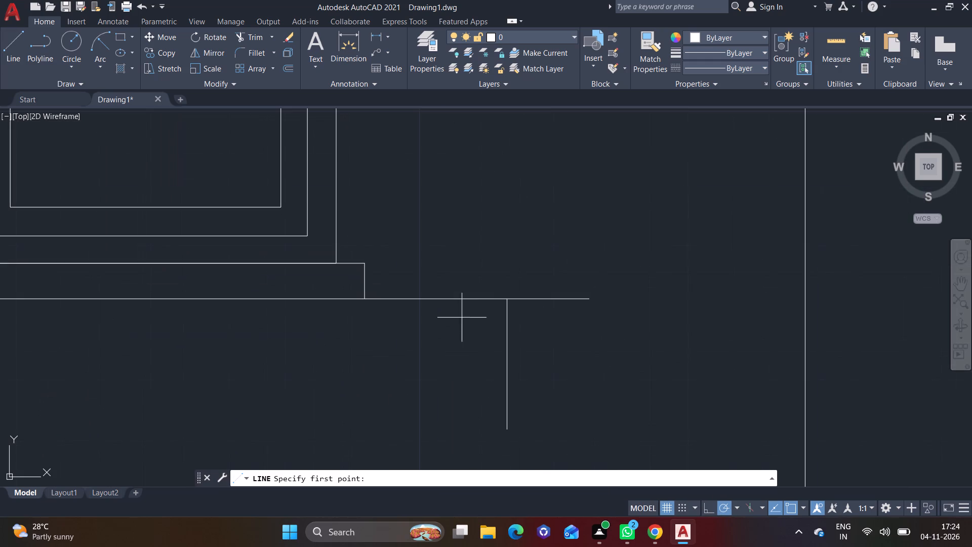
left_click(506, 298)
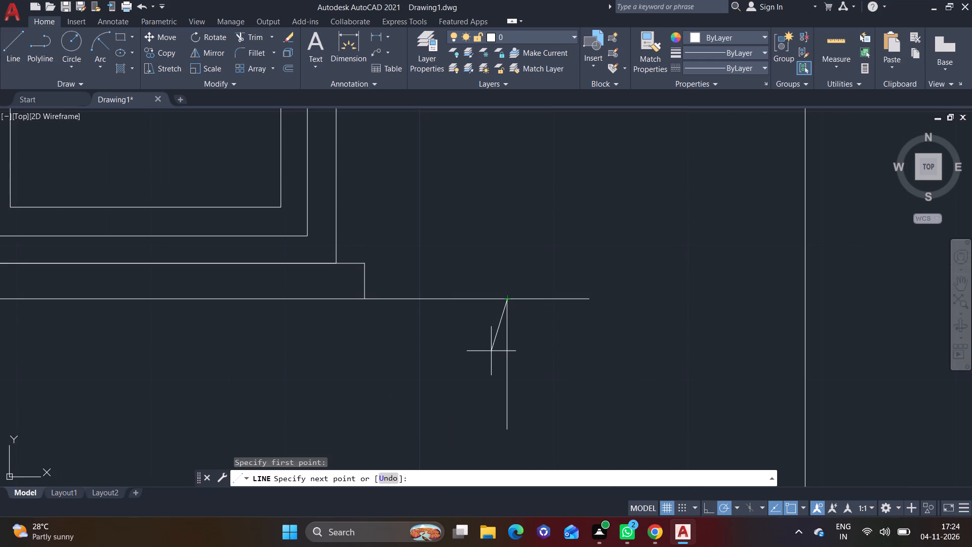
left_click(491, 351)
left_click(521, 350)
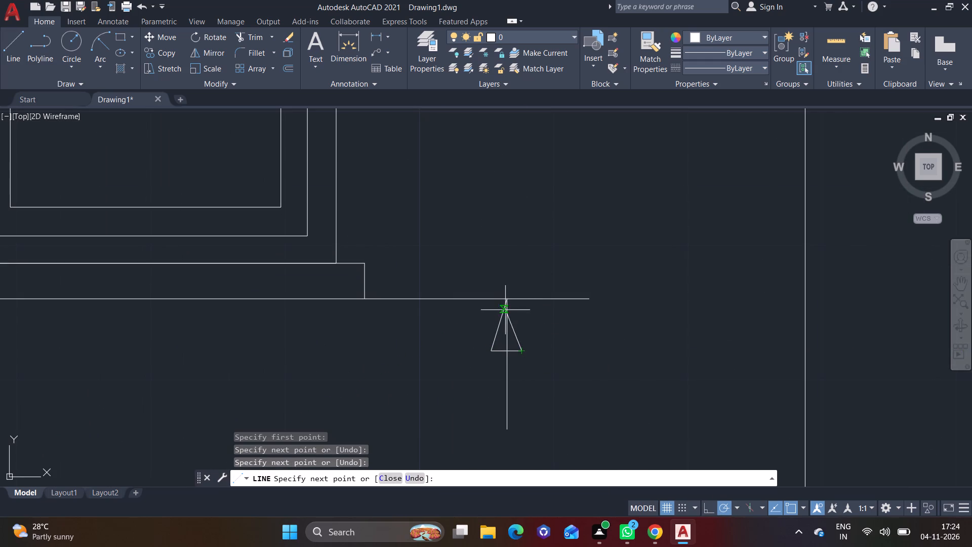
left_click(509, 296)
right_click(509, 296)
left_click(538, 303)
Draw a triangular arrowhead at the top of the lower vertical beside the leftmost window, pointing up to the head extension line.
scroll(169, 267, "down", 3)
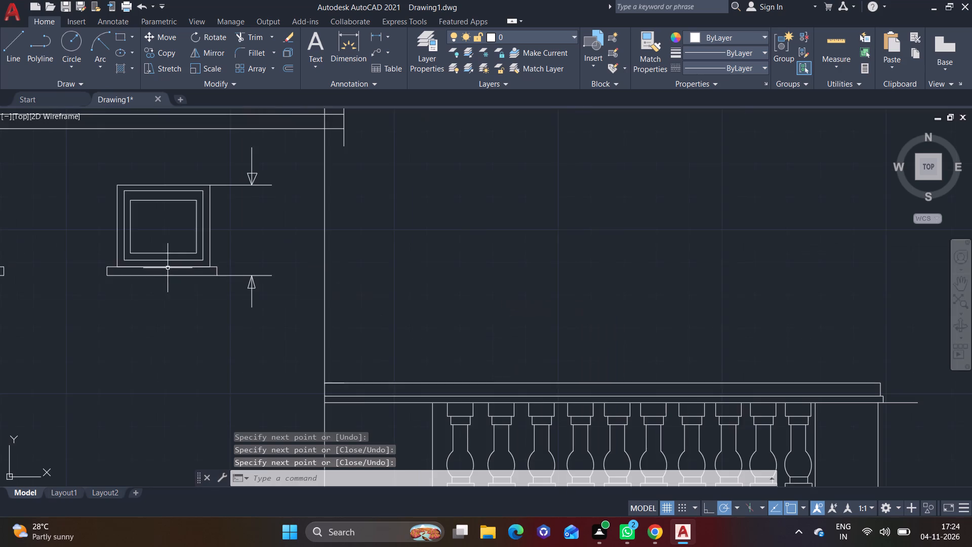
middle_click_drag(165, 257, 485, 323)
left_click(9, 59)
middle_click_drag(141, 236, 474, 315)
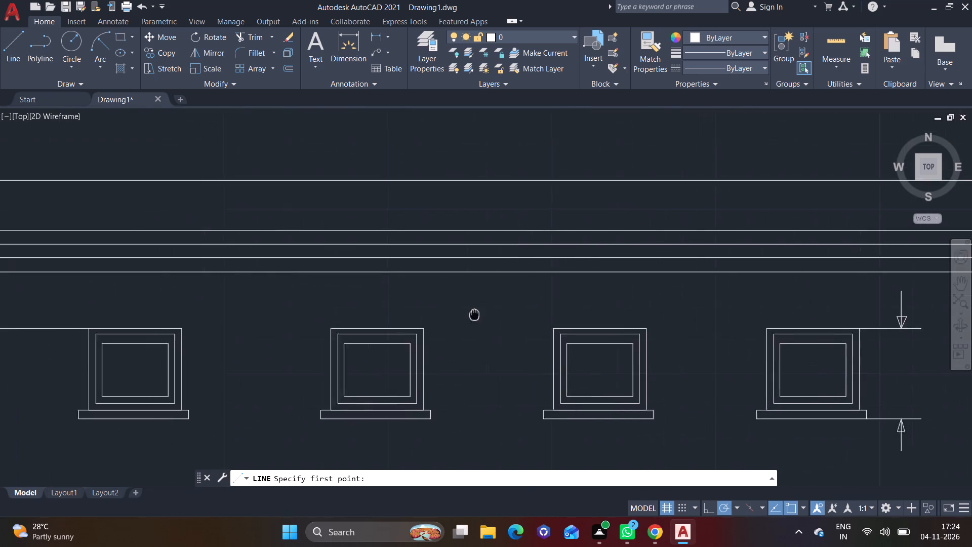
middle_click_drag(474, 315, 488, 318)
scroll(181, 301, "down", 2)
middle_click_drag(128, 287, 392, 281)
scroll(326, 299, "up", 6)
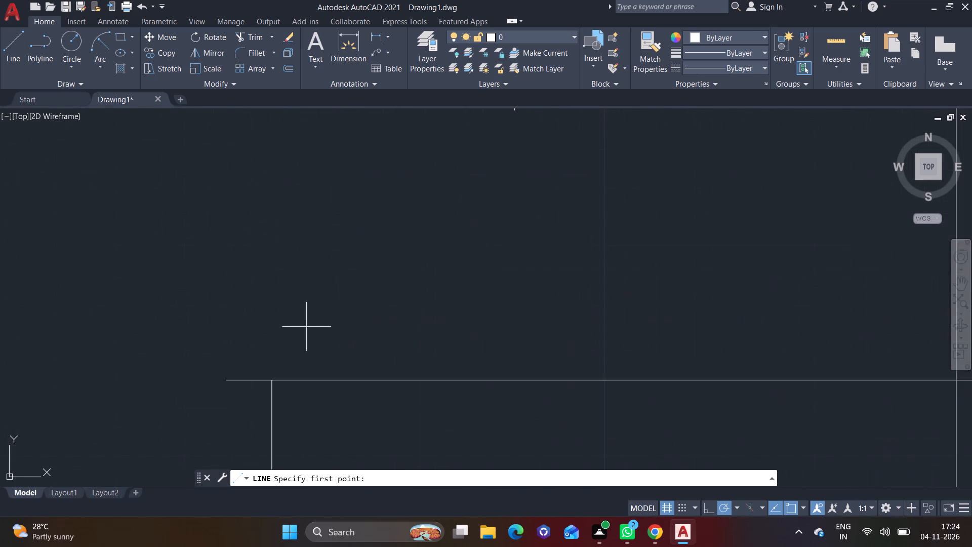
middle_click_drag(304, 335, 291, 234)
left_click(260, 280)
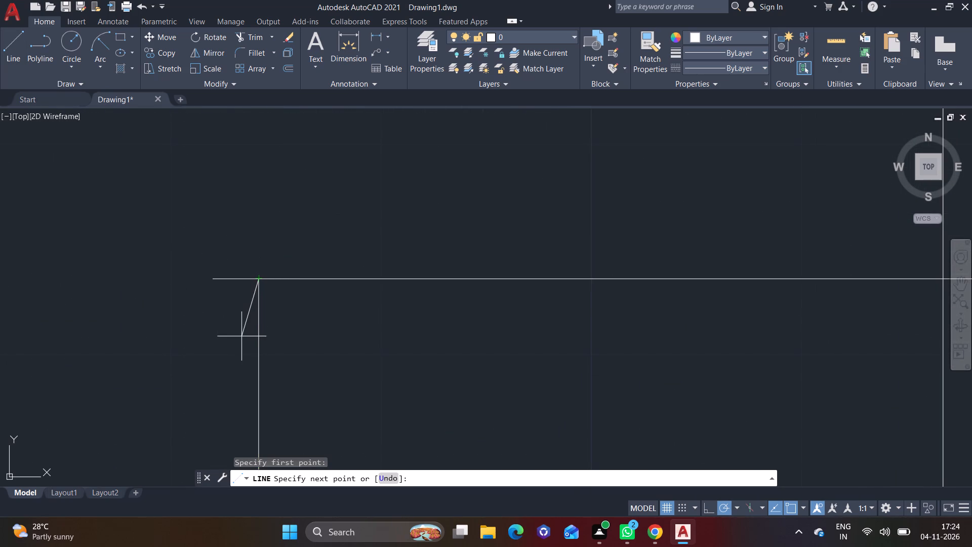
left_click(240, 343)
left_click(288, 339)
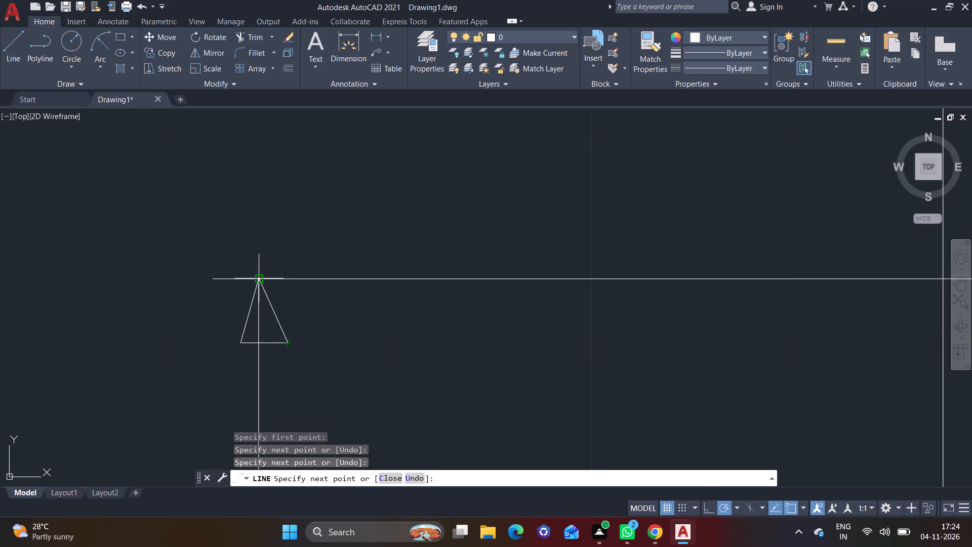
left_click(259, 282)
right_click(259, 282)
left_click(280, 287)
Draw a triangular arrowhead at the foot of the upper vertical beside the roof's left end, pointing down to the extension line at the roof band's underside.
left_click(6, 60)
scroll(158, 183, "down", 1)
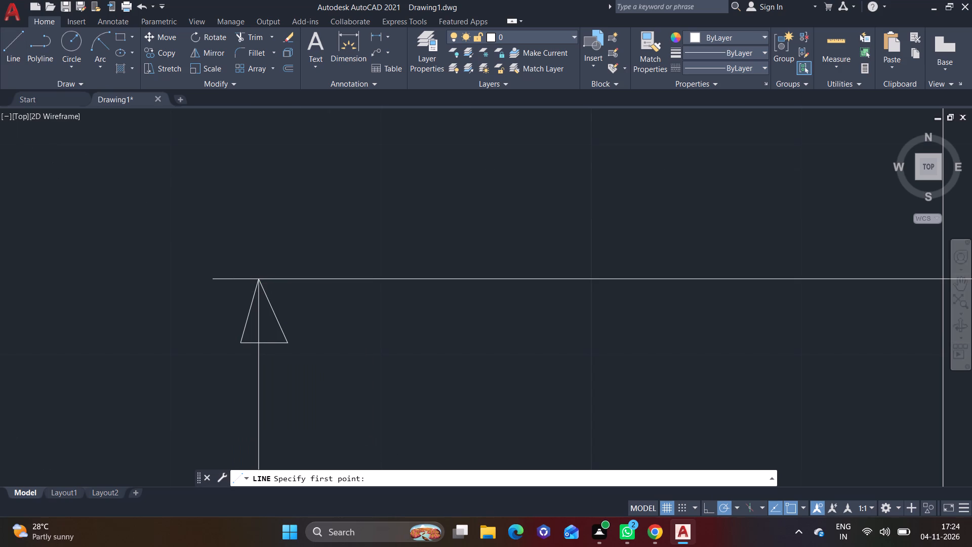
scroll(161, 184, "down", 2)
middle_click_drag(222, 186, 261, 383)
scroll(210, 254, "up", 3)
scroll(273, 293, "up", 2)
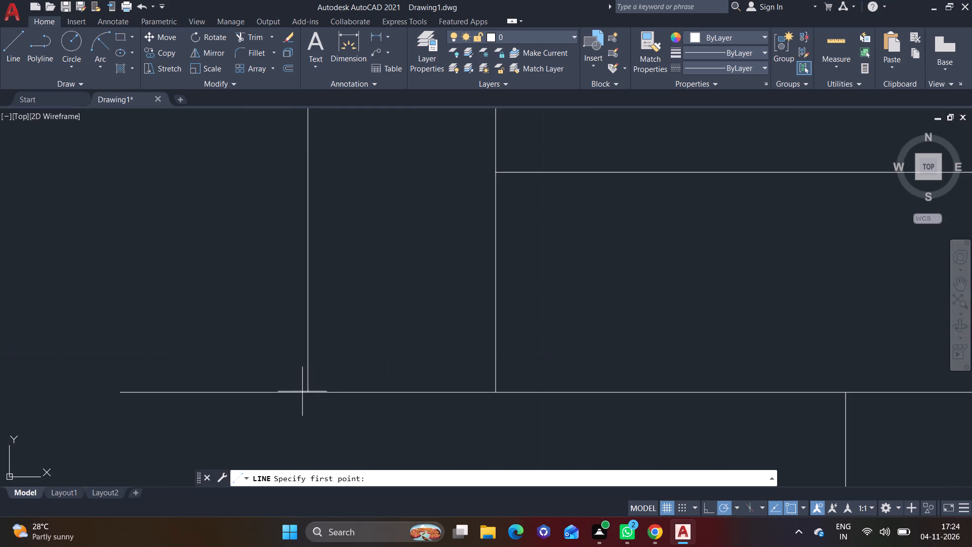
left_click(305, 392)
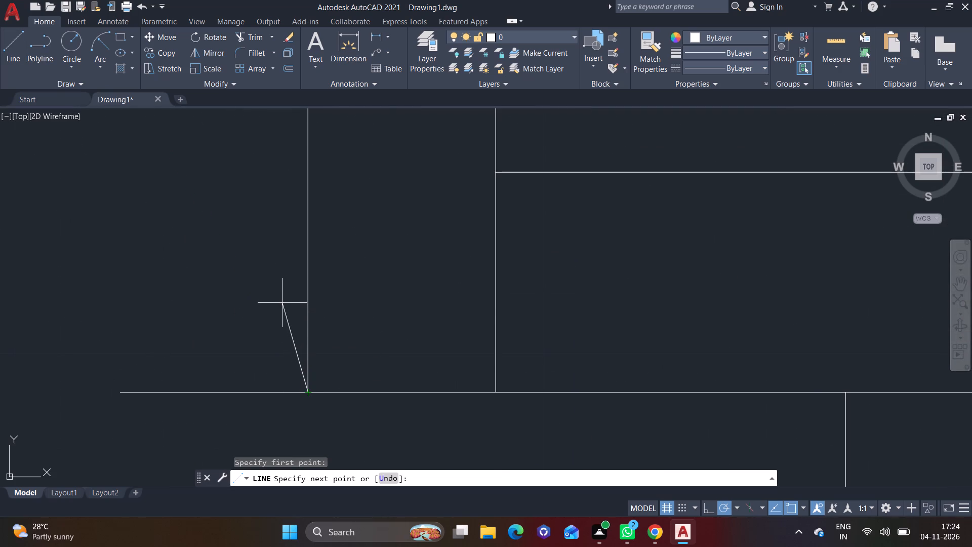
left_click(281, 308)
left_click(333, 308)
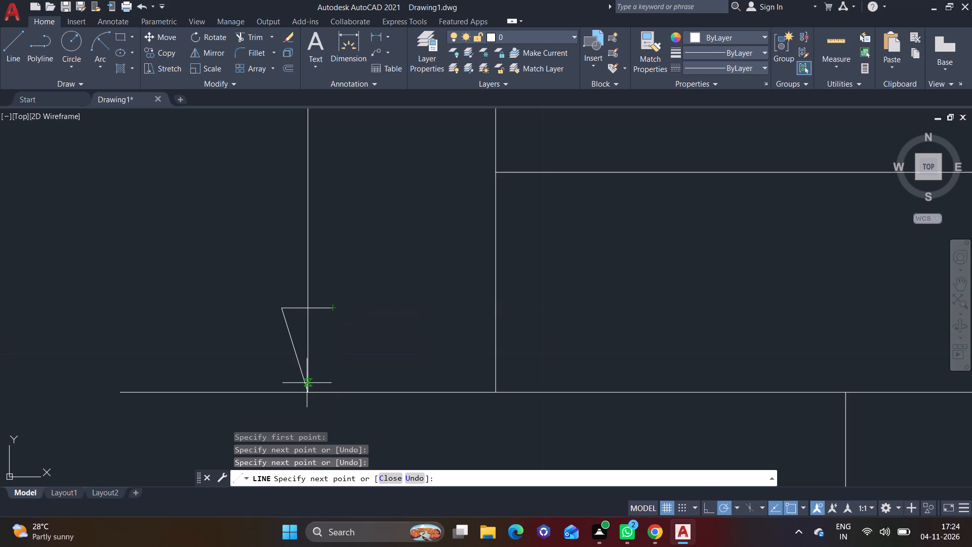
left_click(307, 390)
right_click(307, 390)
left_click(361, 239)
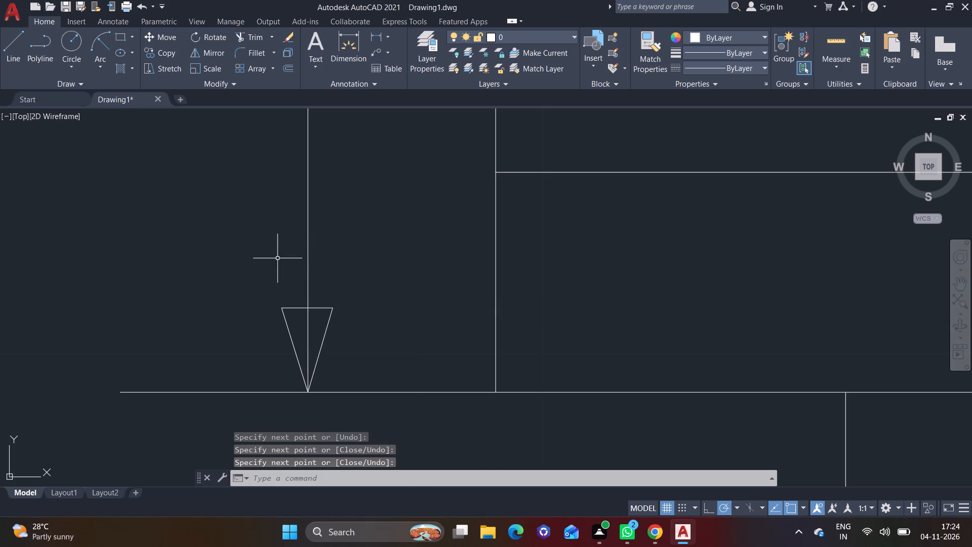
Start a new line for the next mark on the front elevation.
scroll(277, 259, "down", 6)
scroll(460, 344, "down", 2)
middle_click_drag(512, 379, 230, 257)
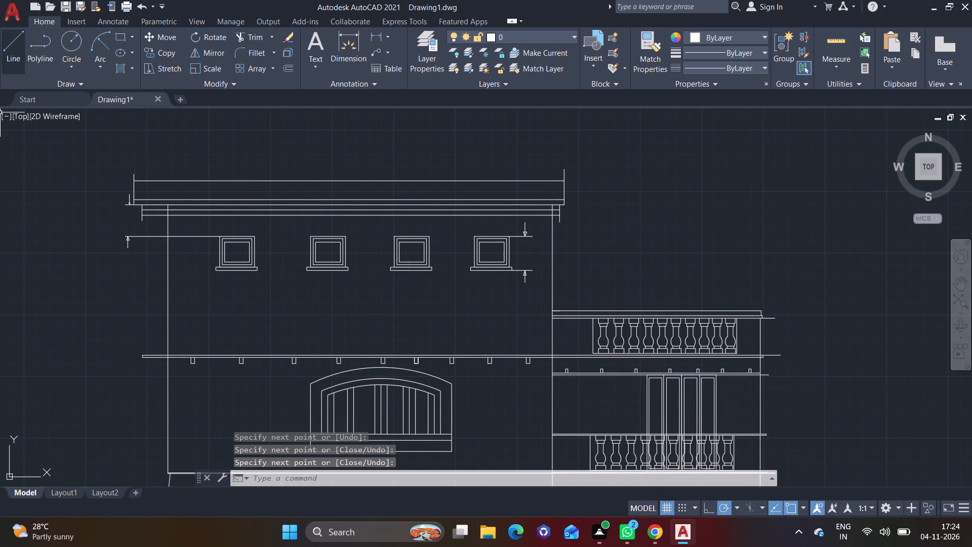
left_click(11, 51)
middle_click_drag(426, 335, 384, 329)
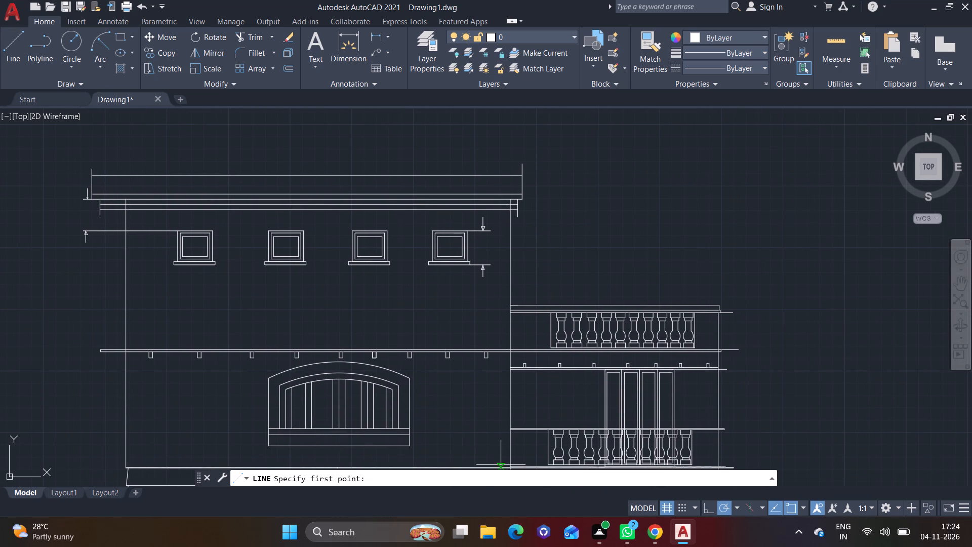
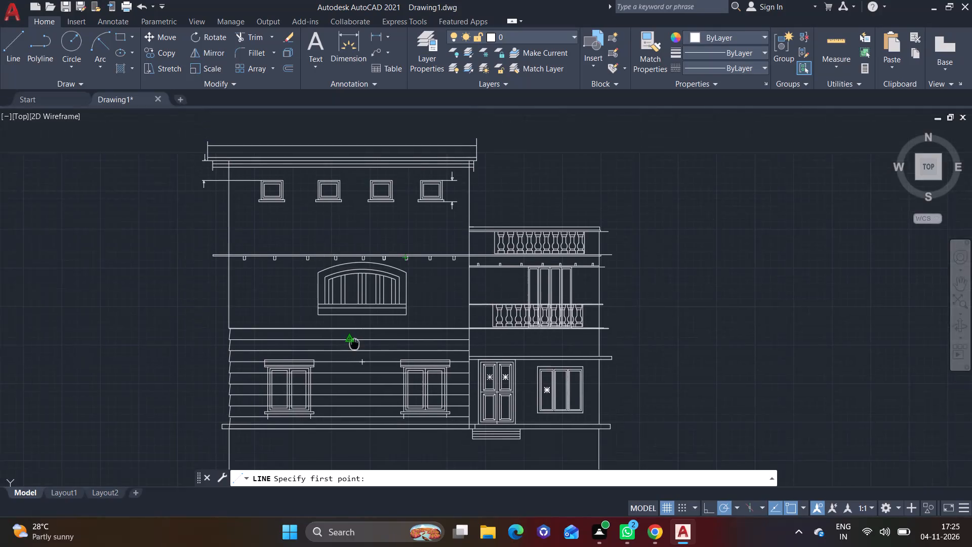
Draw a horizontal line lengthening the extension line beneath the upper balcony's top rail, outward past the right wall.
left_click(14, 56)
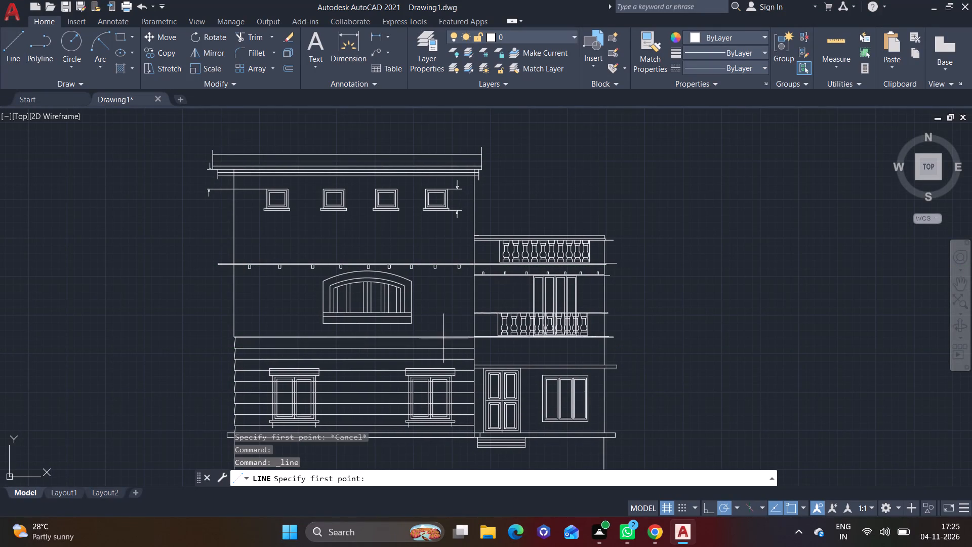
scroll(618, 284, "up", 3)
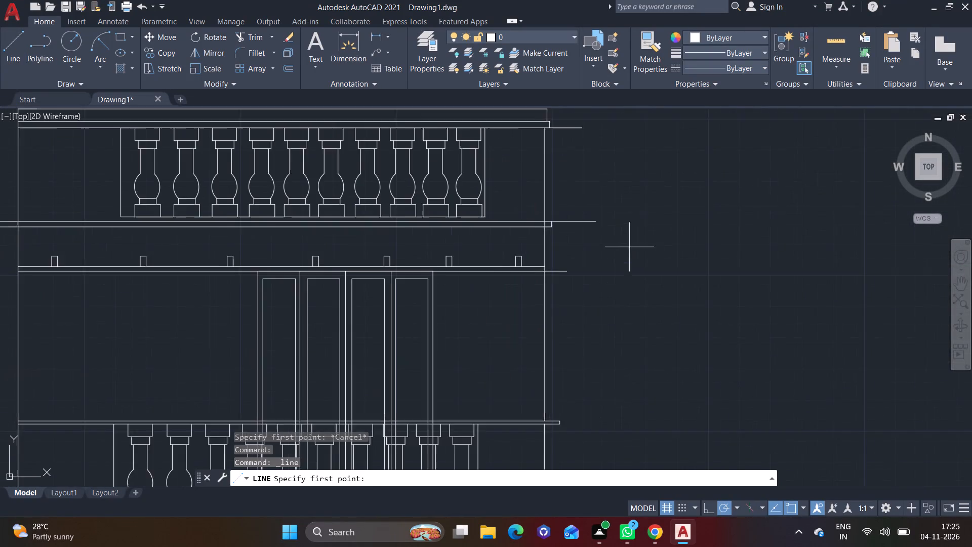
middle_click_drag(629, 247, 617, 336)
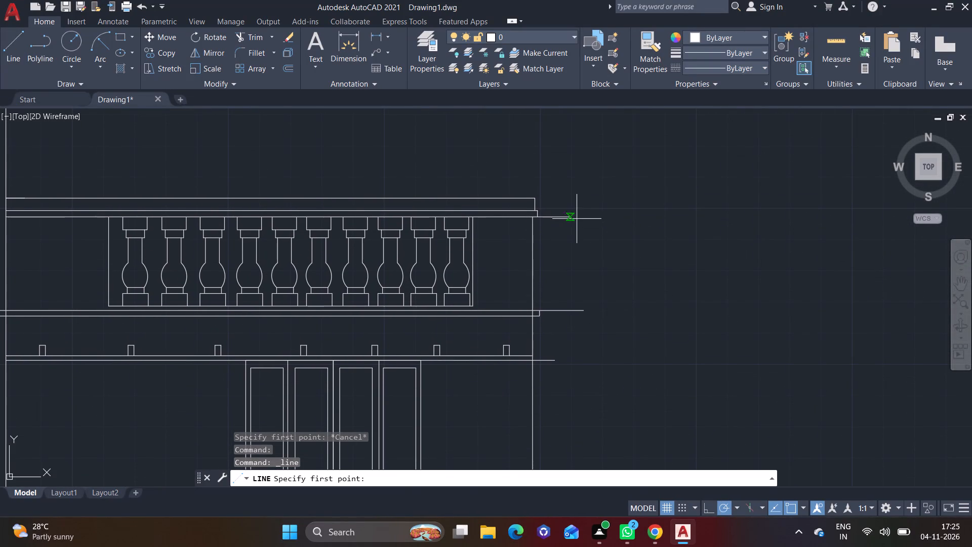
left_click(568, 218)
left_click(656, 222)
right_click(656, 222)
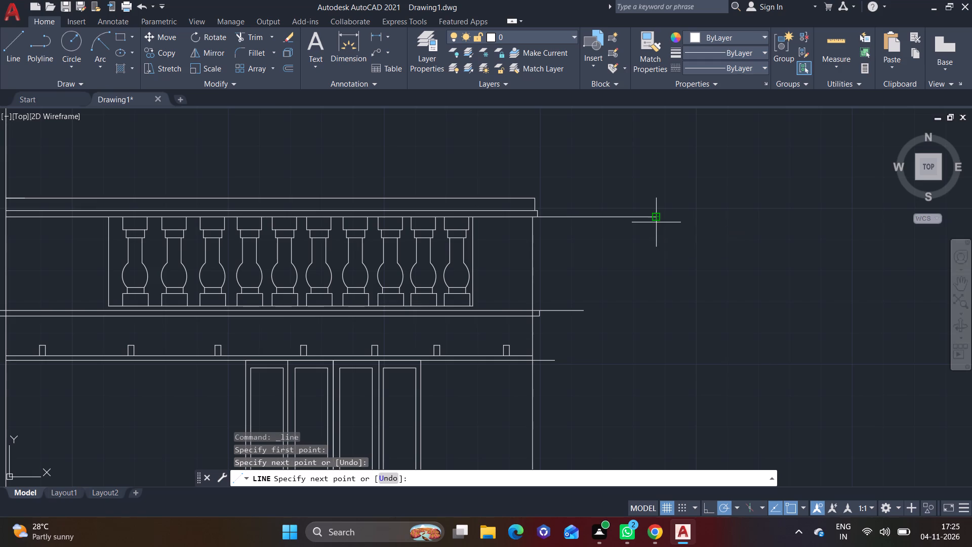
left_click(676, 227)
Lengthen the extension line at the upper balustrade's base outward by about 2 ft, level with the end of the one above.
left_click(15, 55)
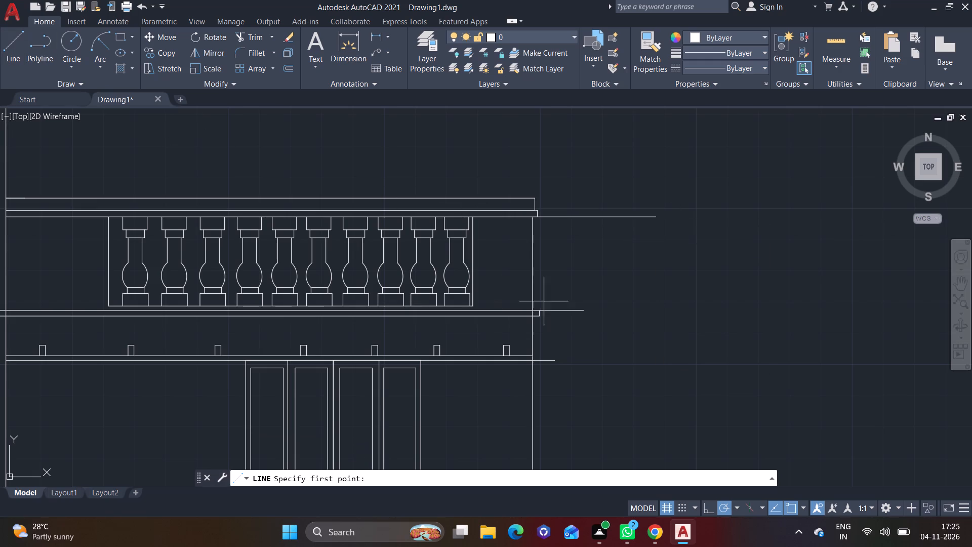
left_click(586, 314)
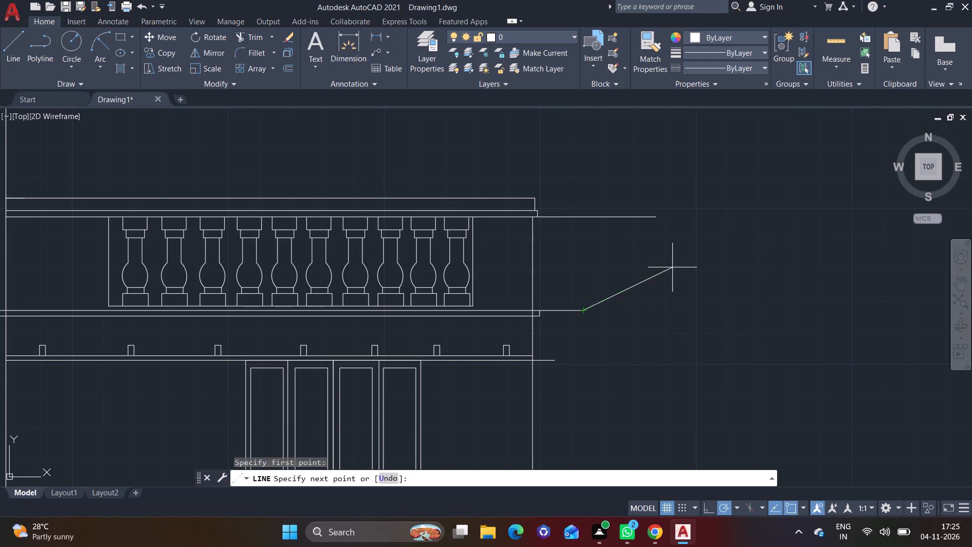
left_click(658, 310)
right_click(658, 310)
left_click(686, 317)
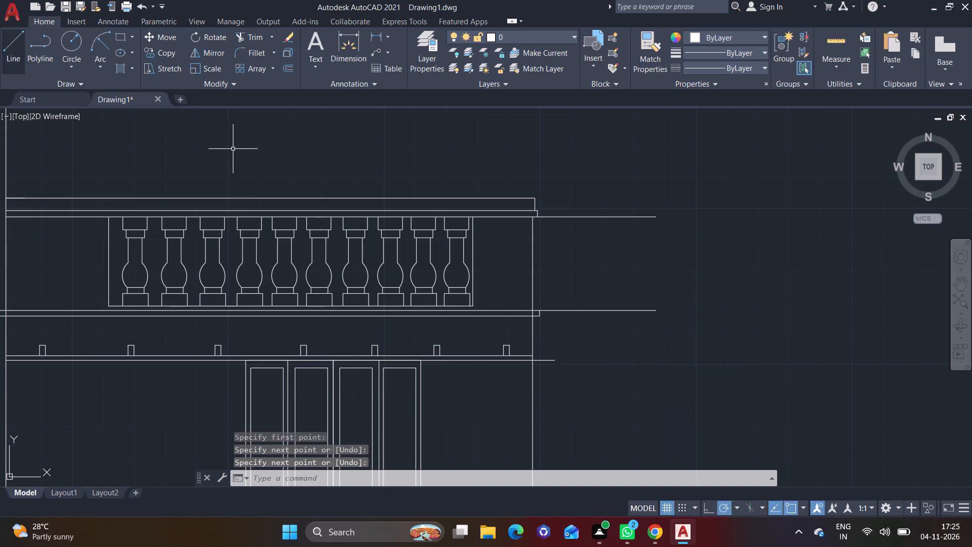
Draw a horizontal ground line from the bottom right corner of the entrance steps to beyond the house's right wall.
left_click(11, 53)
scroll(267, 328, "down", 1)
middle_click_drag(320, 342, 359, 187)
scroll(356, 301, "down", 1)
middle_click_drag(397, 343, 453, 214)
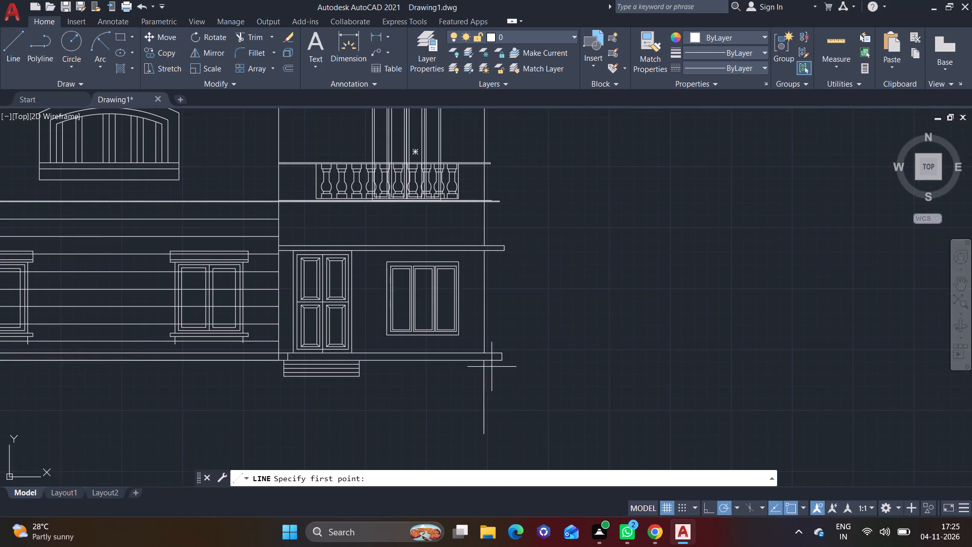
middle_click_drag(492, 367, 500, 292)
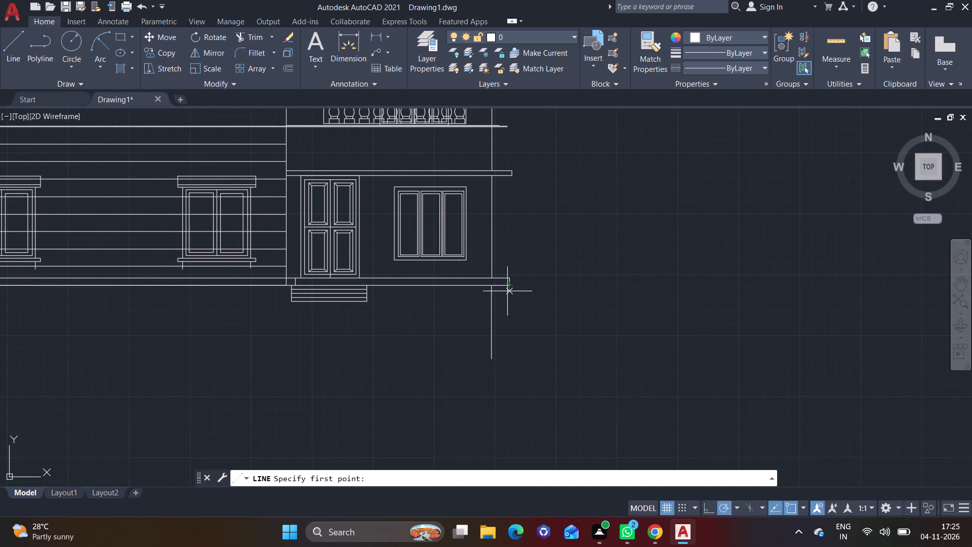
middle_click_drag(496, 334, 627, 351)
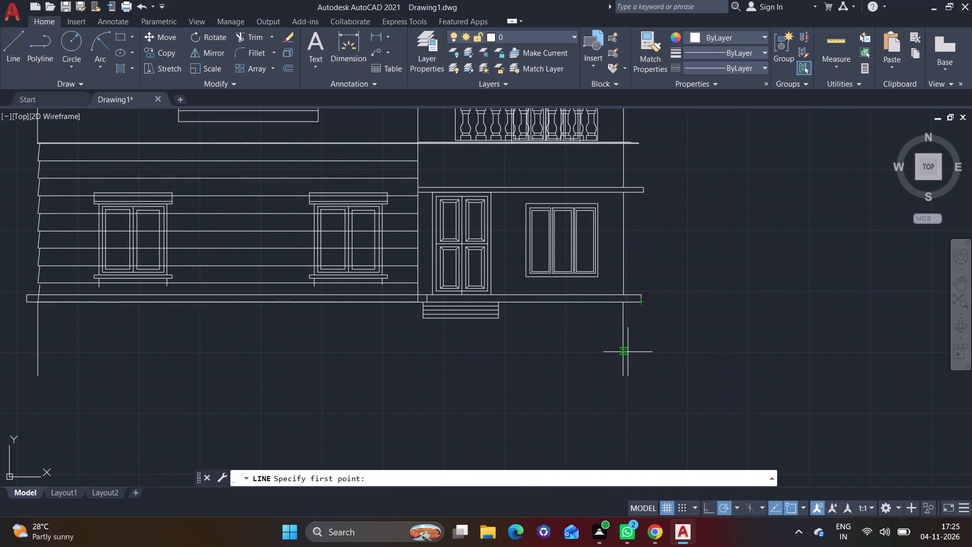
left_click(502, 318)
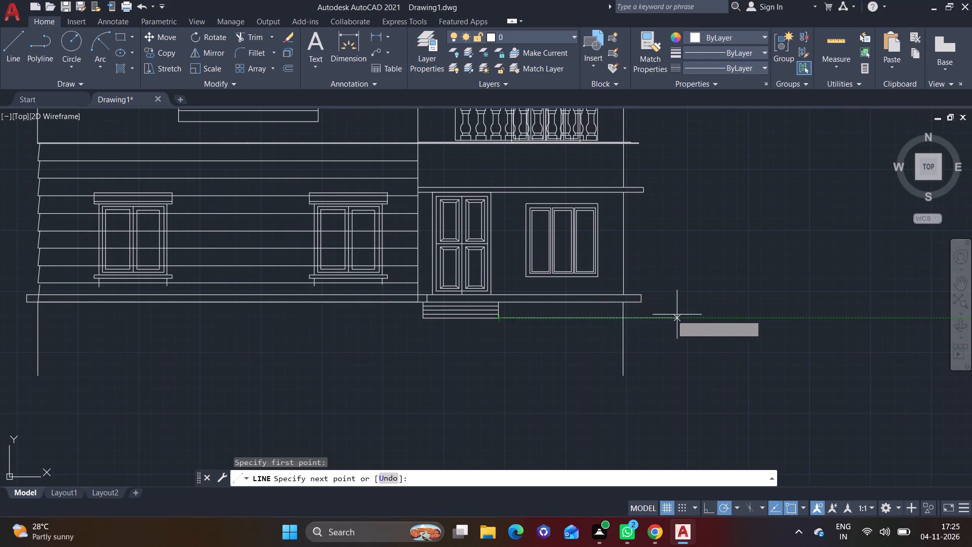
left_click(707, 316)
right_click(707, 316)
left_click(745, 326)
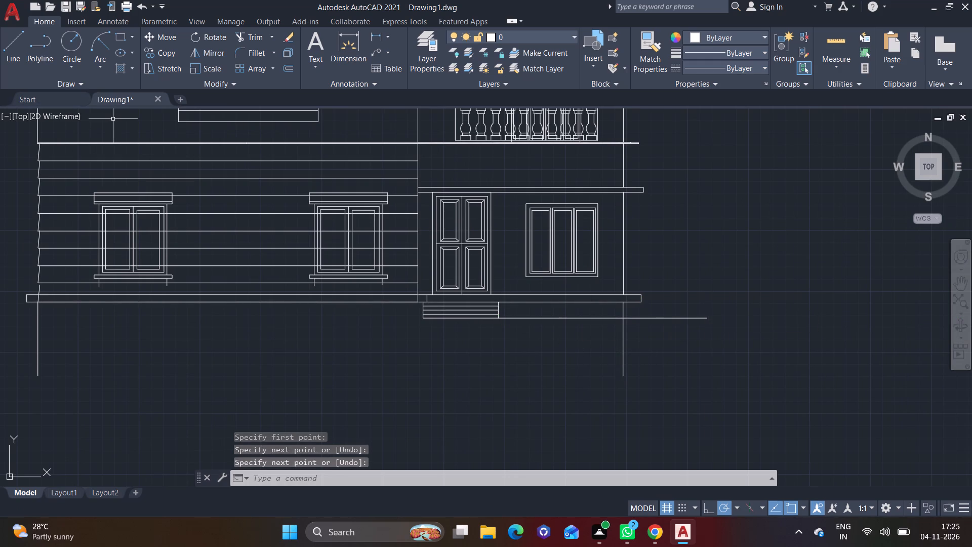
Draw the ground line from the bottom left corner of the entrance steps to beyond the house's left wall.
left_click(11, 53)
middle_click_drag(235, 323, 371, 358)
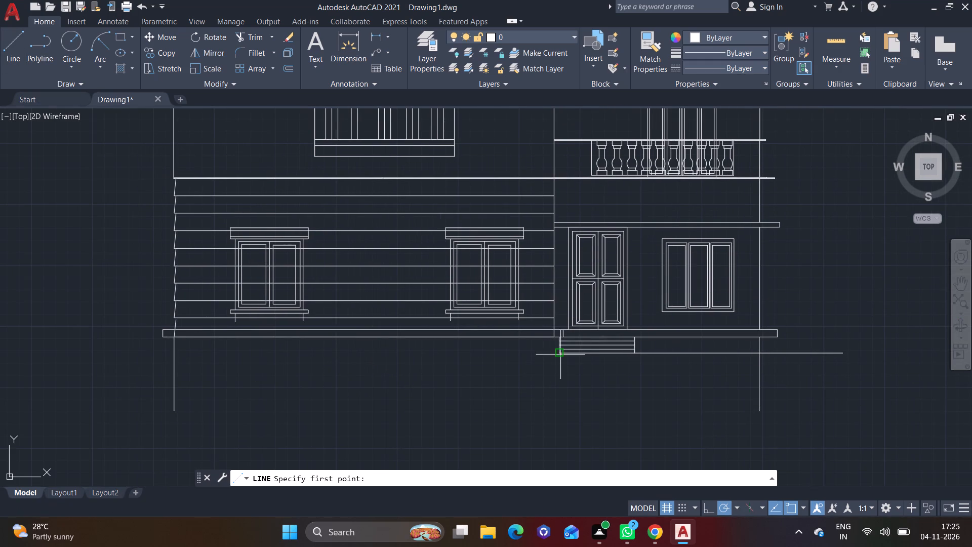
left_click(560, 355)
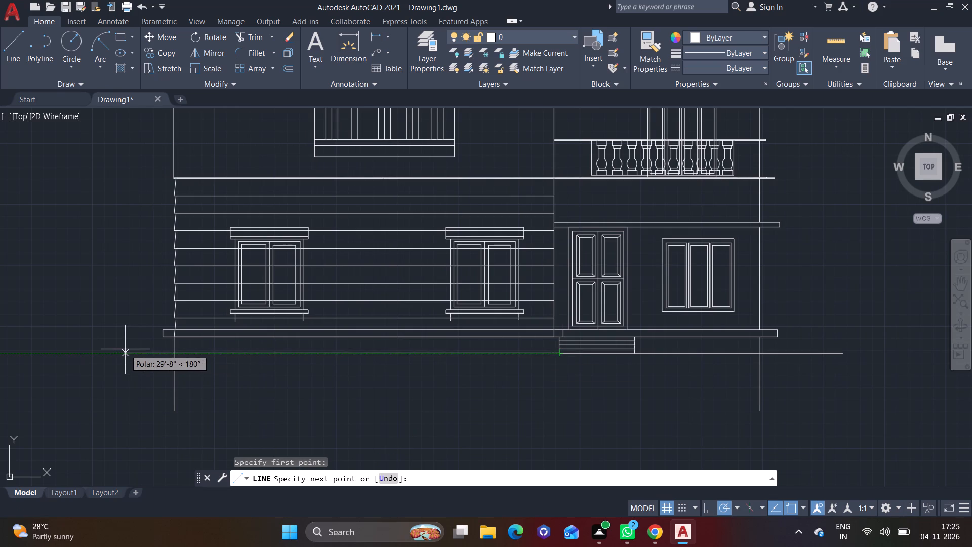
left_click(71, 347)
right_click(71, 347)
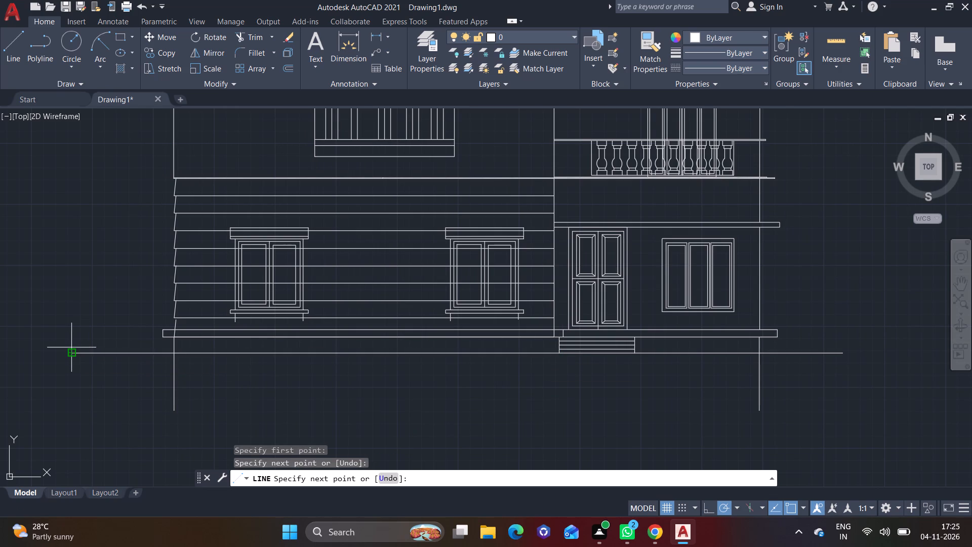
left_click(97, 359)
Draw a horizontal extension line from the plinth band's lower right corner, ending level with the ground line's right end.
left_click(7, 49)
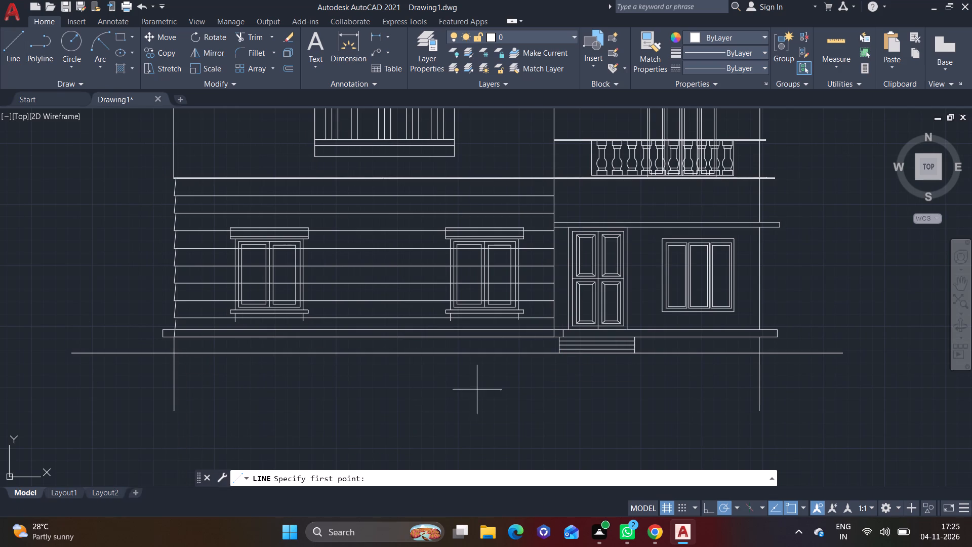
middle_click_drag(569, 400, 293, 428)
scroll(514, 366, "up", 3)
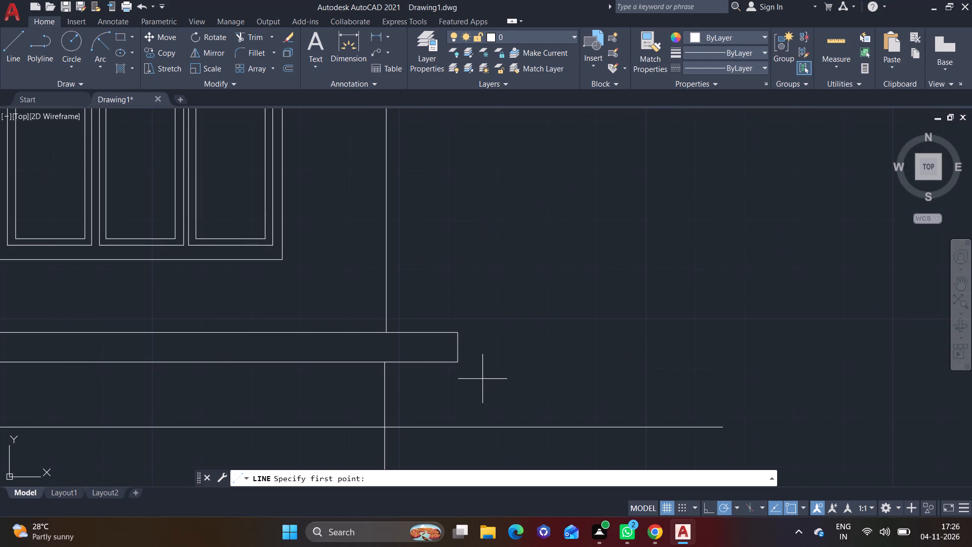
left_click(452, 360)
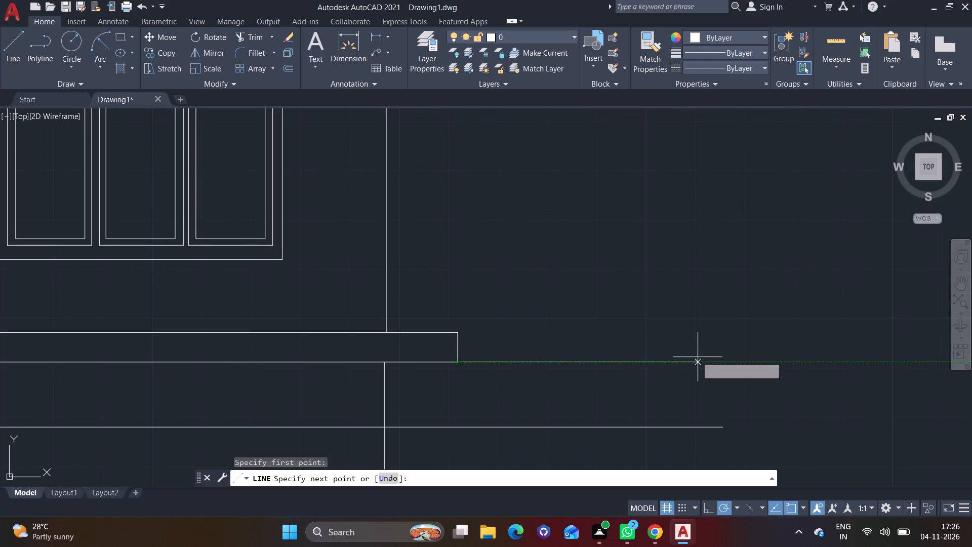
left_click(722, 357)
right_click(722, 357)
left_click(742, 365)
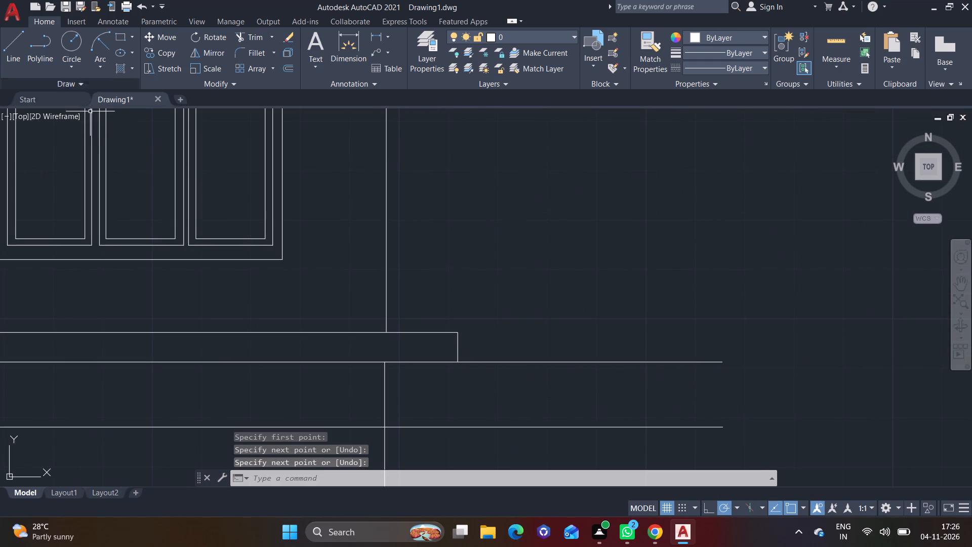
Draw a short horizontal extension line outward from the plinth band's upper right corner.
left_click(13, 46)
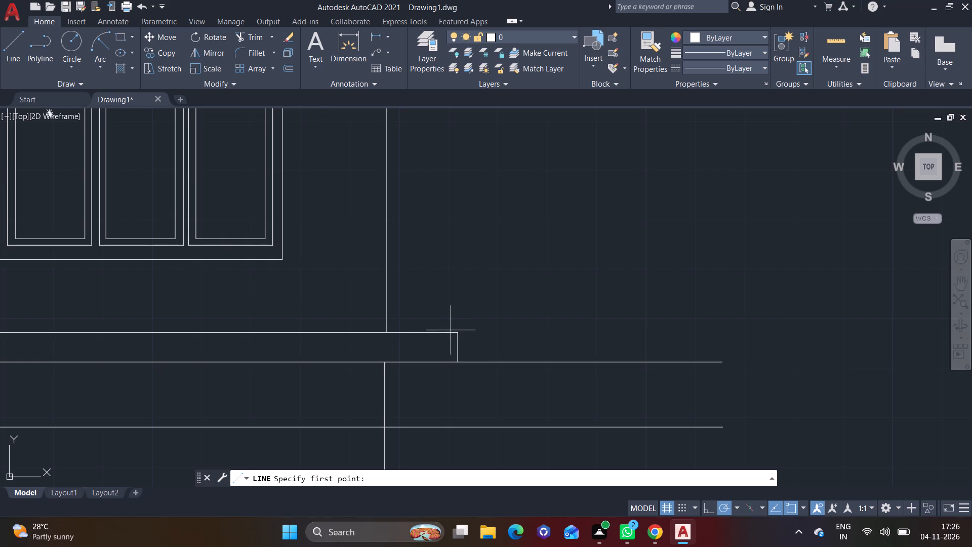
left_click(456, 334)
left_click(530, 334)
right_click(530, 334)
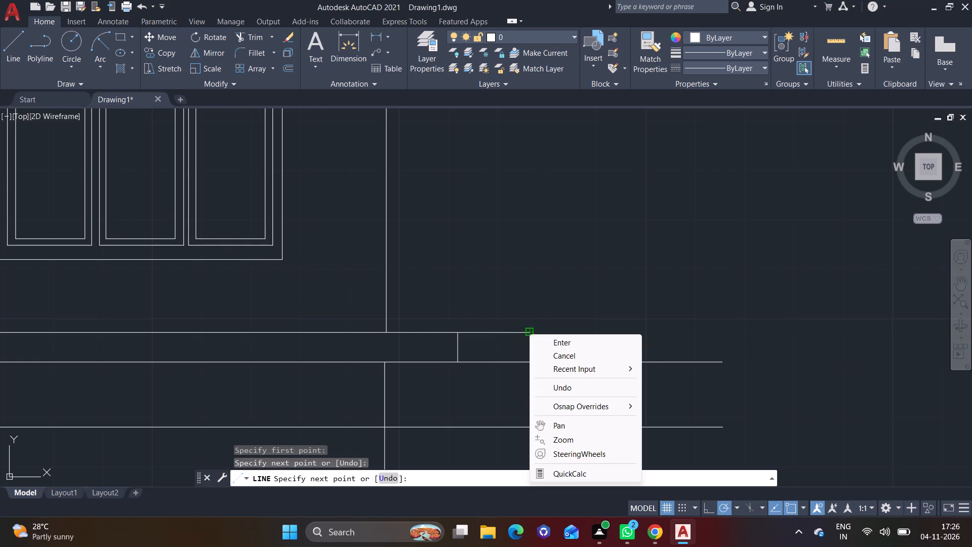
left_click(553, 341)
Draw a vertical line up from the plinth's upper extension line, continuing into a horizontal leader about 1 ft long outward.
left_click(18, 59)
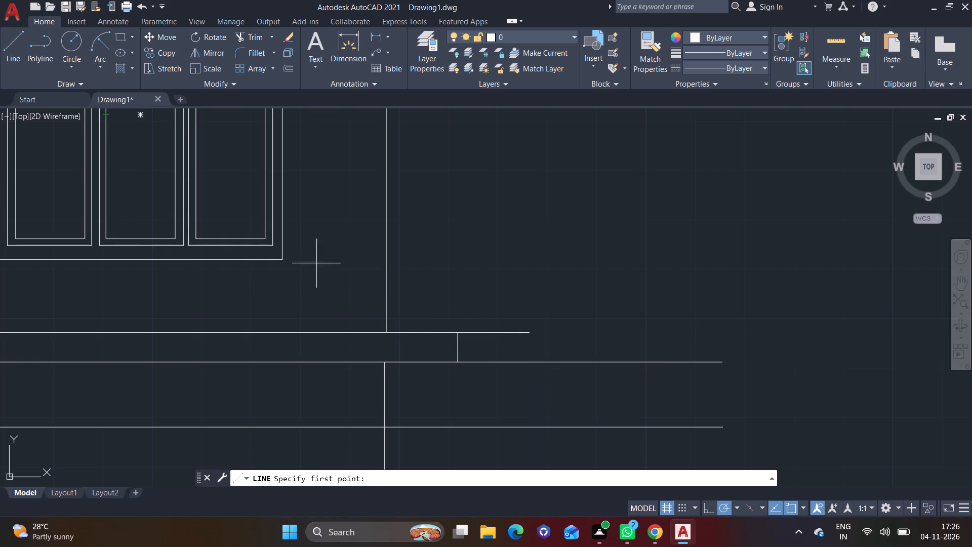
middle_click_drag(523, 390, 520, 342)
middle_click_drag(519, 330, 549, 410)
scroll(522, 374, "up", 1)
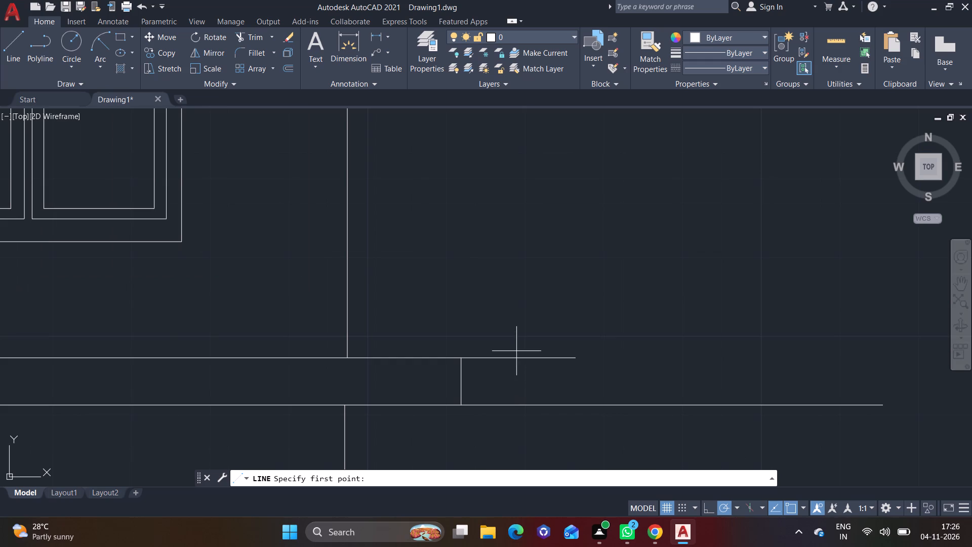
left_click(516, 357)
left_click(518, 287)
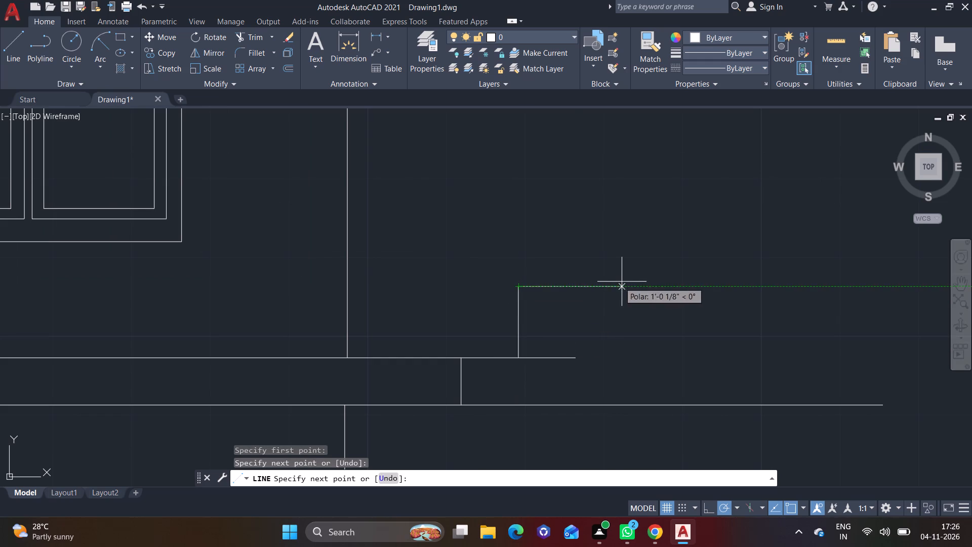
left_click(622, 282)
right_click(622, 282)
left_click(646, 286)
Draw a short vertical line down from the plinth's lower extension line, aligned with the vertical above it.
left_click(6, 62)
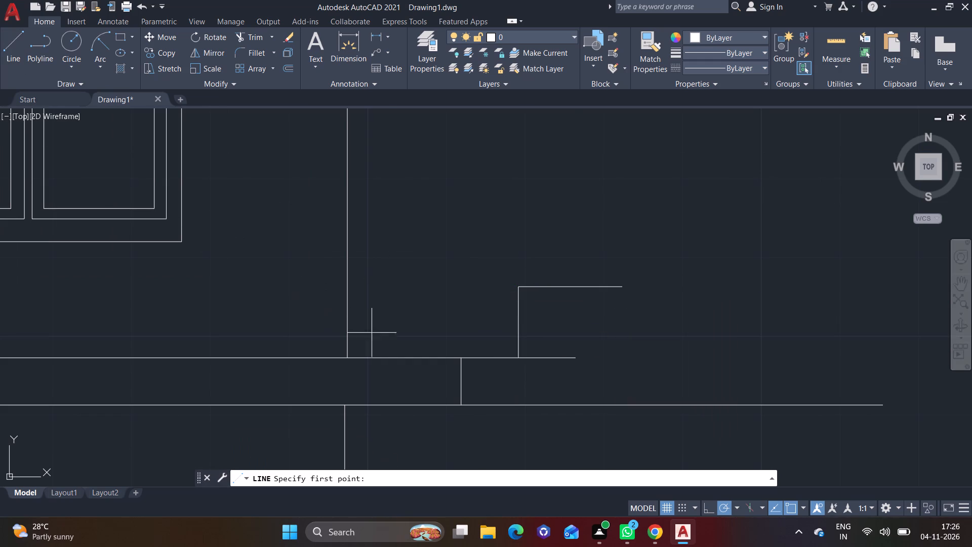
middle_click_drag(422, 353, 431, 295)
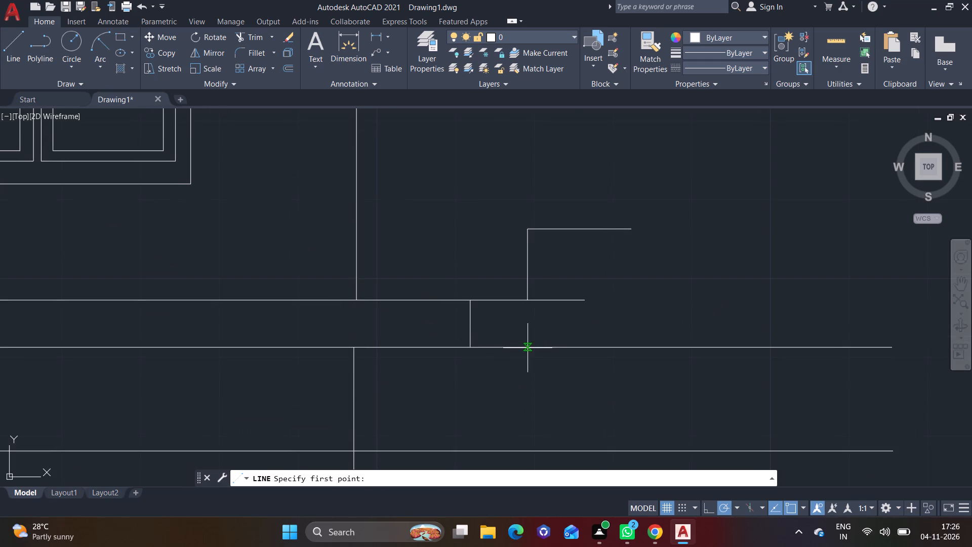
left_click(528, 348)
left_click(533, 424)
right_click(533, 424)
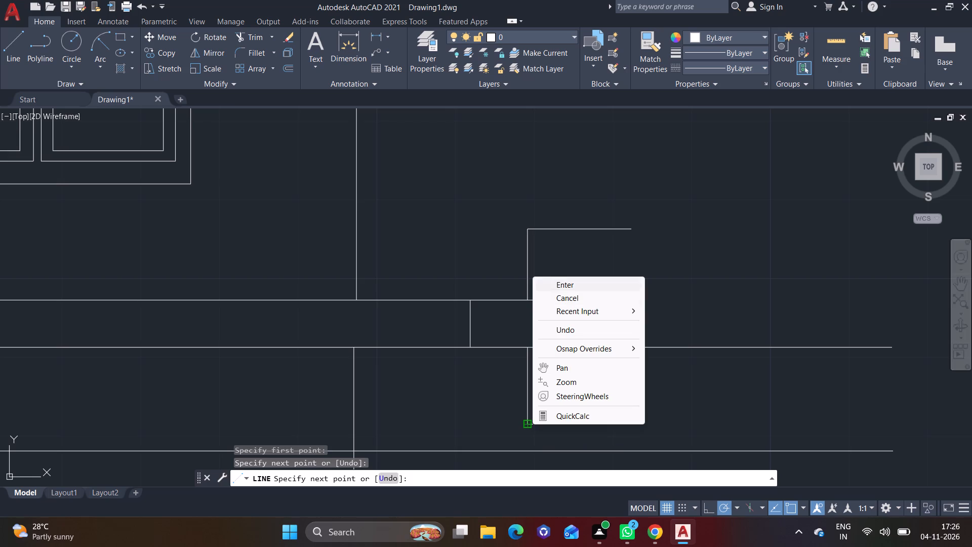
left_click(579, 288)
Draw a triangular arrowhead at the top of the lower vertical beside the plinth, pointing up to the lower extension line.
left_click(12, 50)
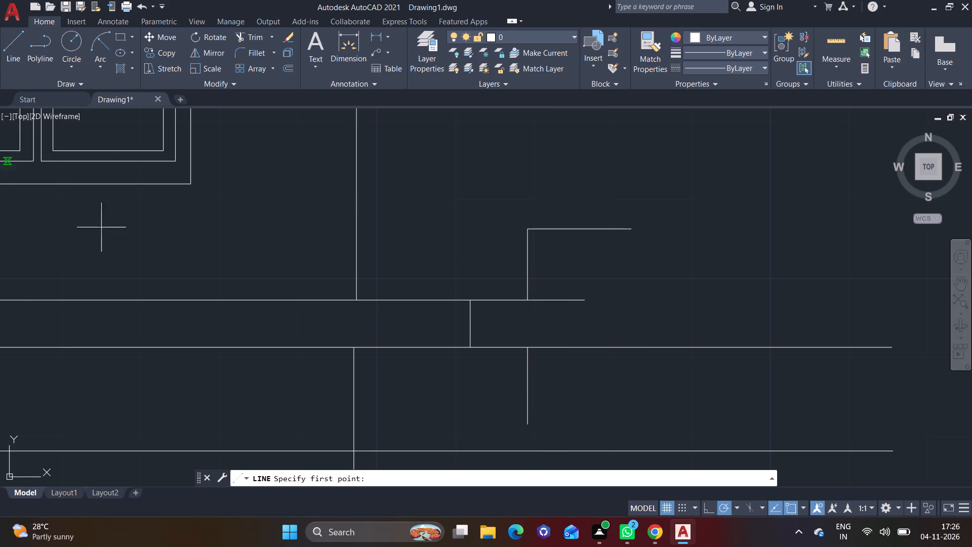
middle_click_drag(549, 381, 478, 314)
scroll(449, 297, "up", 2)
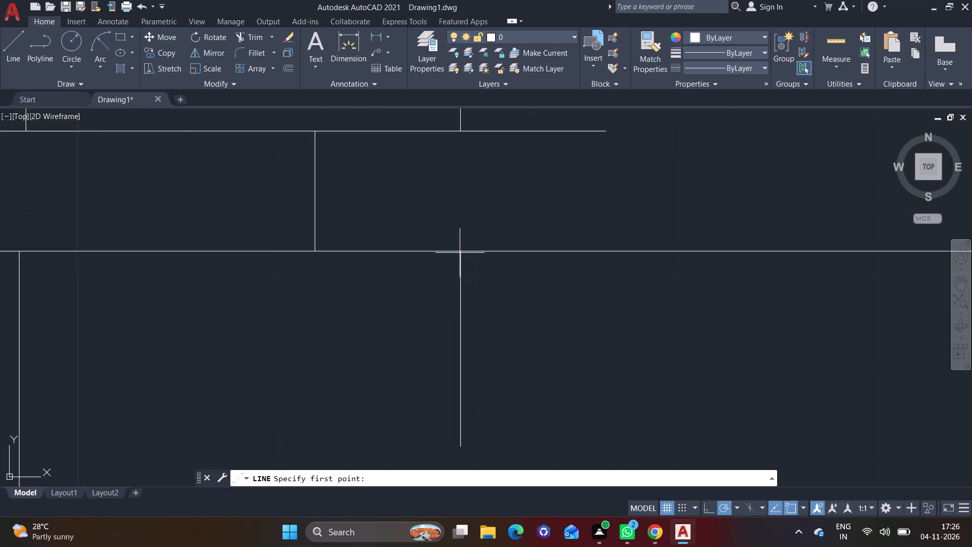
left_click(460, 252)
left_click(442, 323)
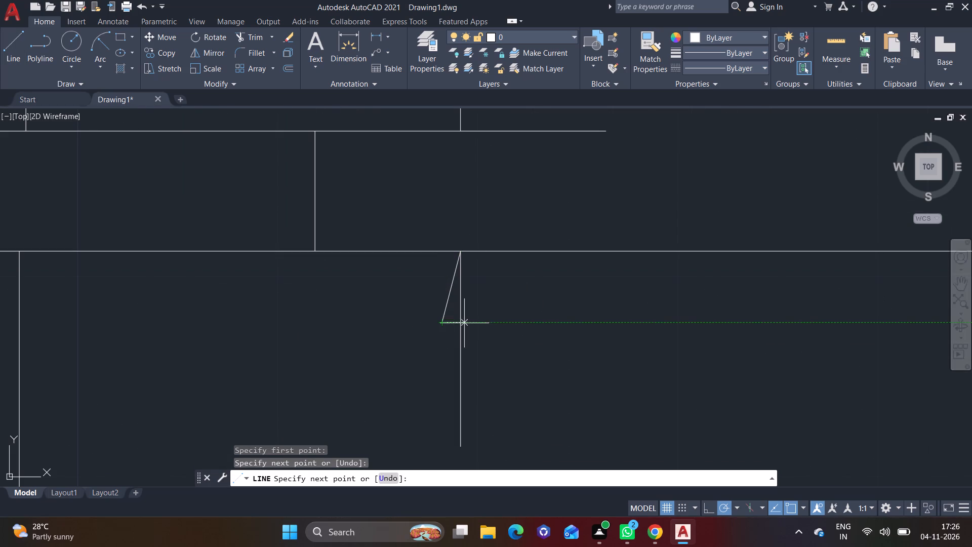
left_click(484, 323)
left_click(462, 254)
right_click(462, 254)
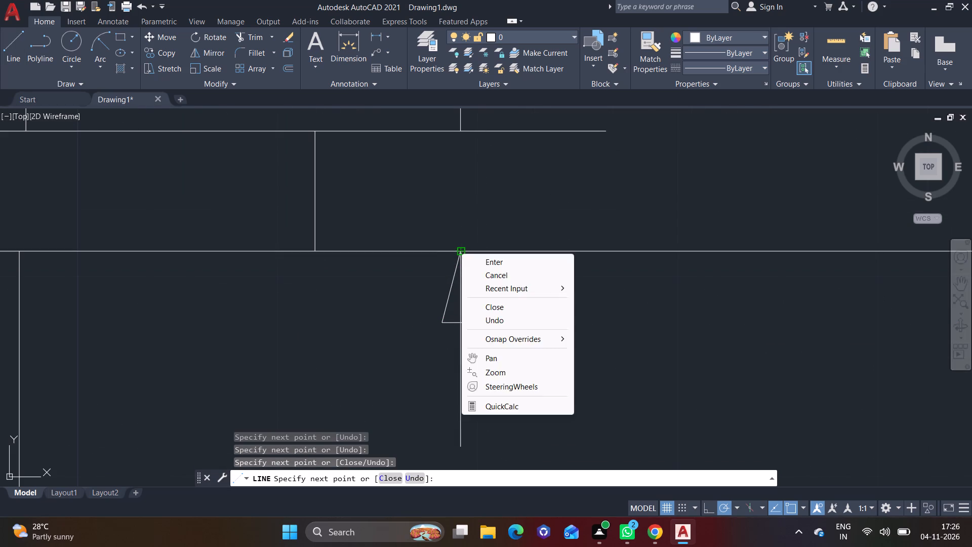
left_click(494, 258)
Draw a triangular arrowhead at the foot of the upper vertical beside the plinth, pointing down to the upper extension line.
left_click(8, 58)
middle_click_drag(241, 228, 274, 459)
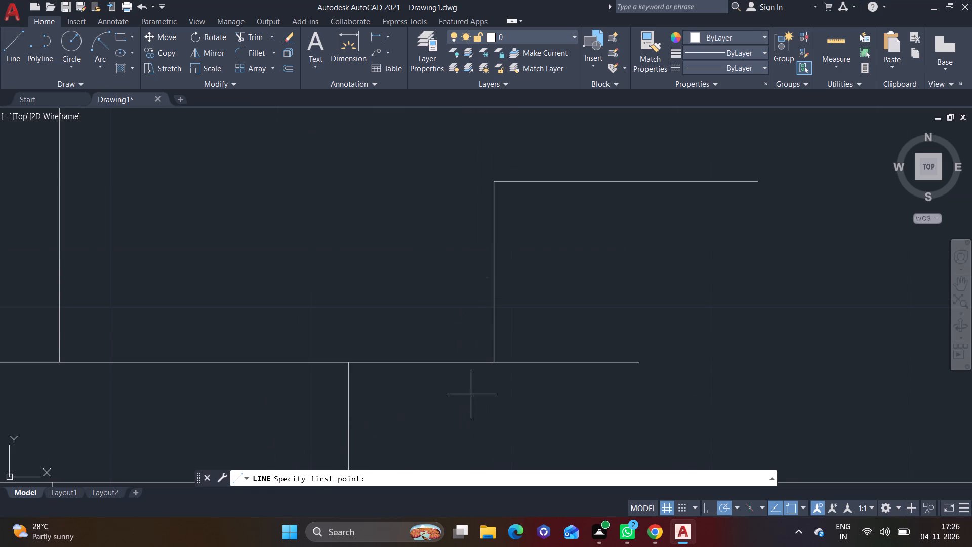
left_click(490, 364)
left_click(475, 292)
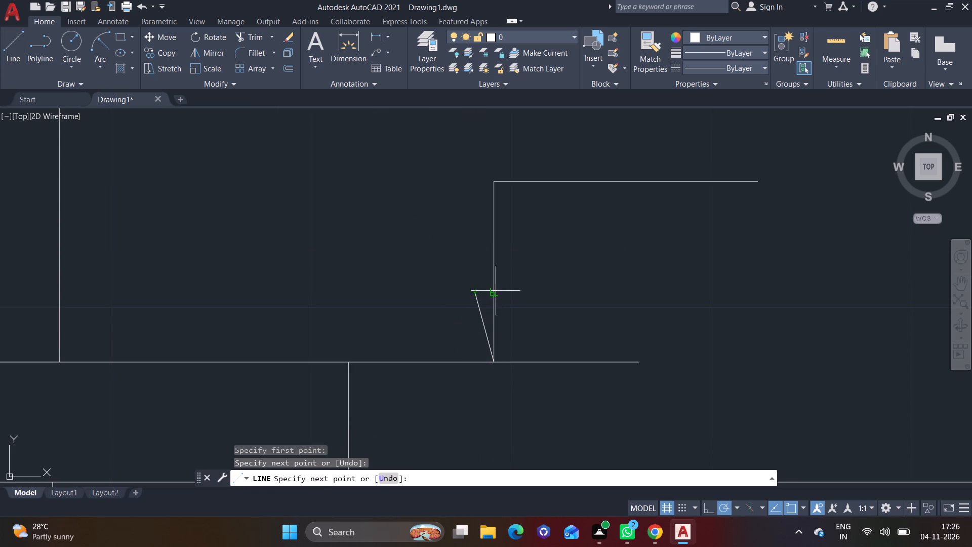
left_click(514, 291)
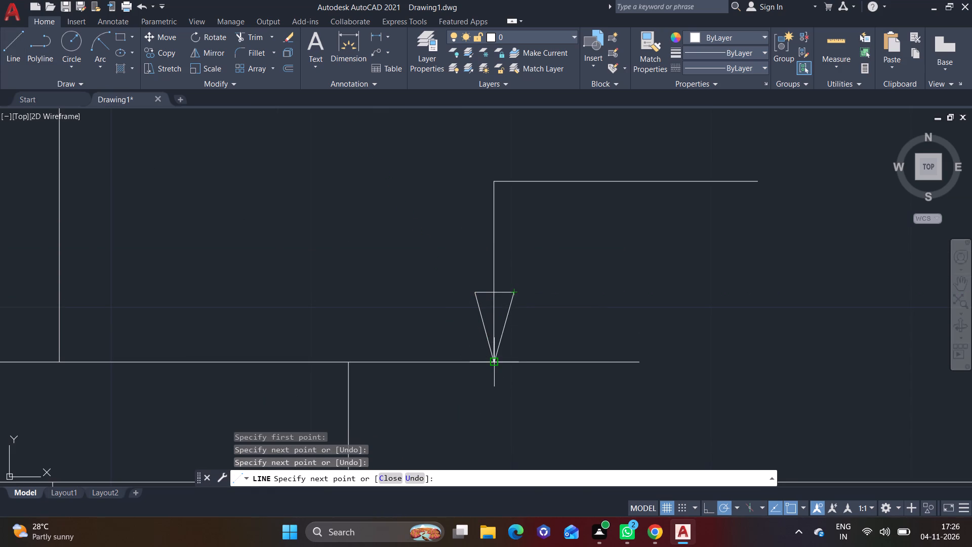
left_click(495, 363)
right_click(495, 363)
left_click(546, 215)
scroll(435, 283, "down", 2)
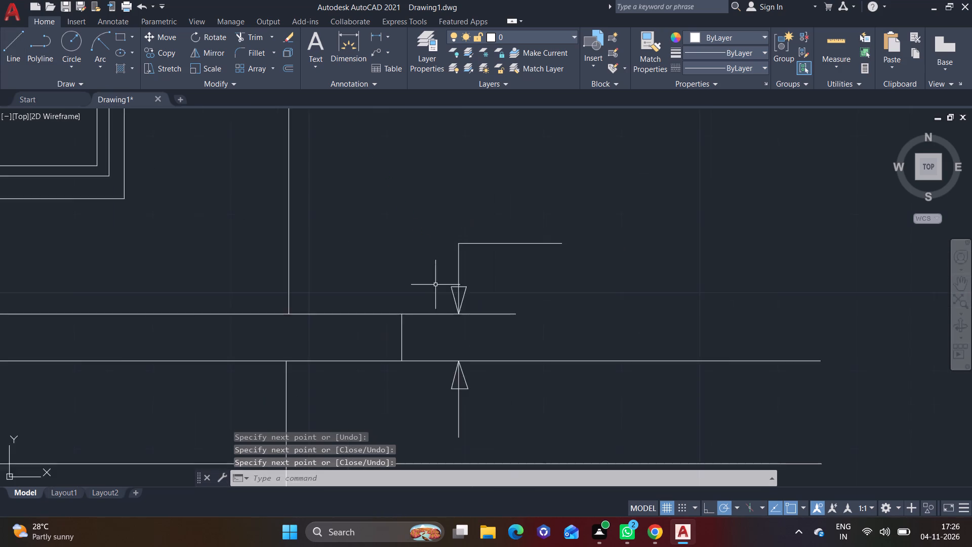
Draw a vertical line up from the upper extension line beside the top balcony balustrade.
scroll(435, 300, "down", 3)
left_click(15, 57)
middle_click_drag(380, 358, 422, 378)
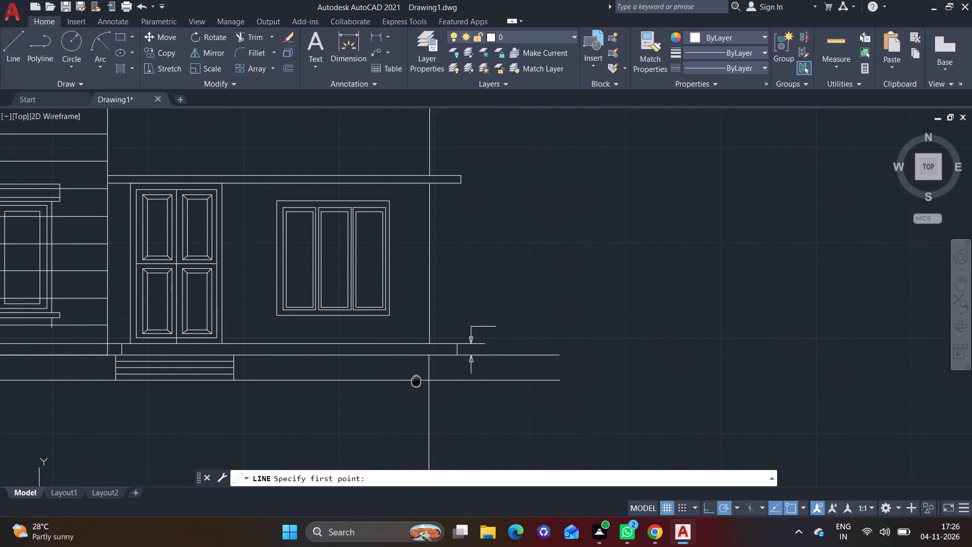
middle_click_drag(422, 378, 378, 395)
middle_click_drag(467, 308, 476, 351)
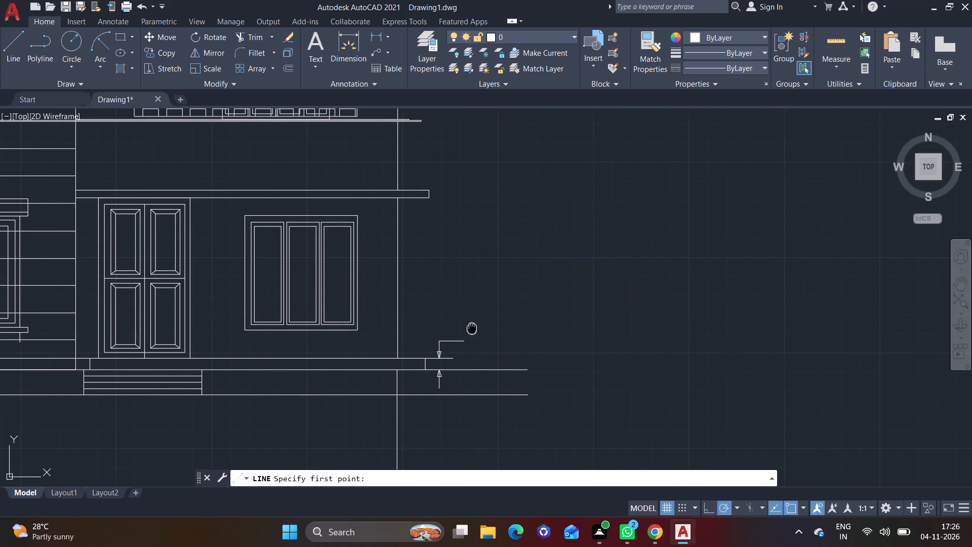
middle_click_drag(476, 351, 509, 464)
middle_click_drag(524, 240, 531, 455)
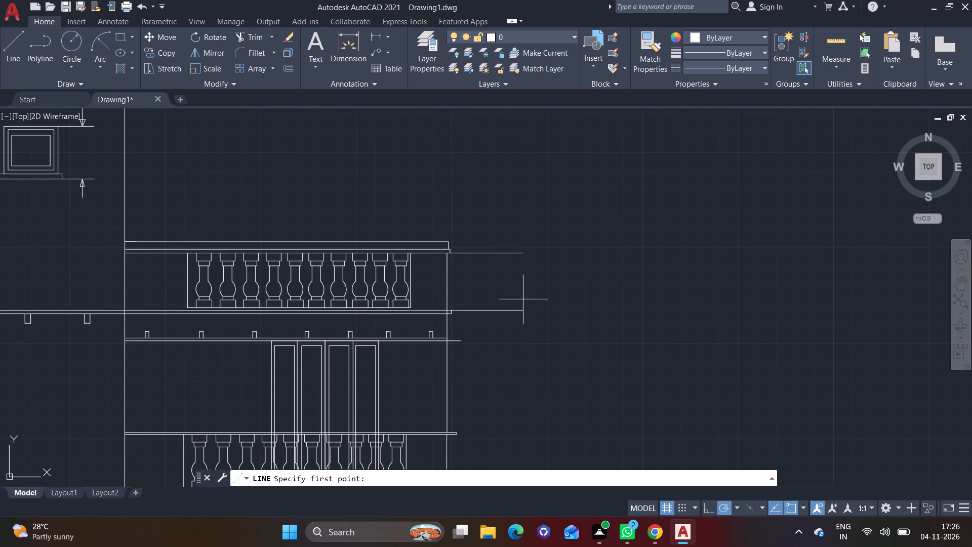
scroll(523, 300, "up", 2)
middle_click_drag(509, 261, 512, 311)
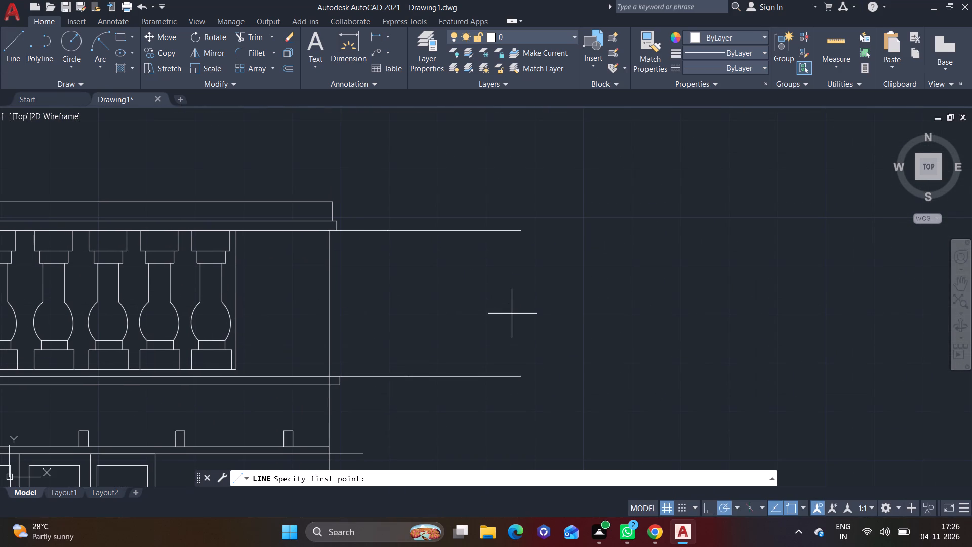
left_click(491, 229)
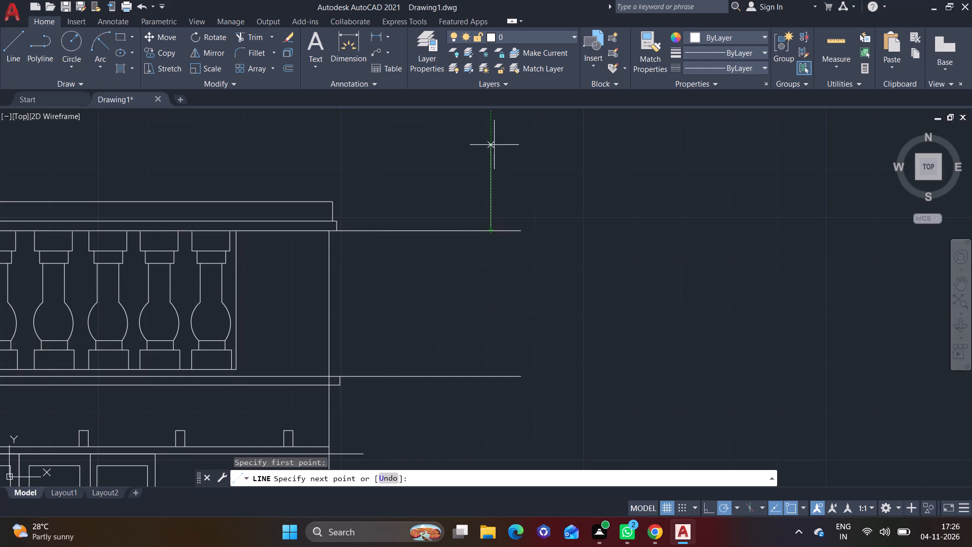
left_click(485, 139)
right_click(485, 139)
left_click(529, 143)
Draw a vertical line down from the top balustrade's lower extension line, aligned with the vertical above it.
left_click(2, 45)
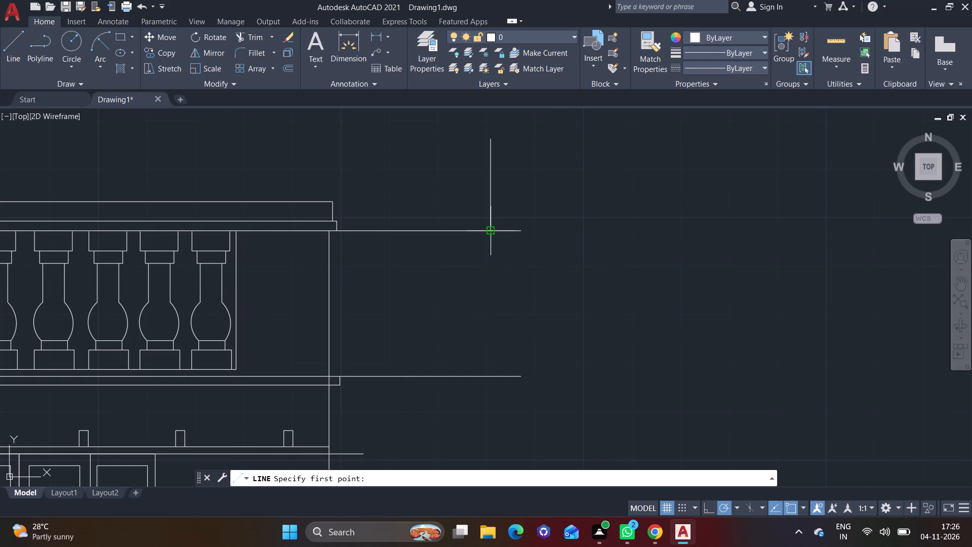
left_click(490, 378)
middle_click_drag(495, 428, 524, 340)
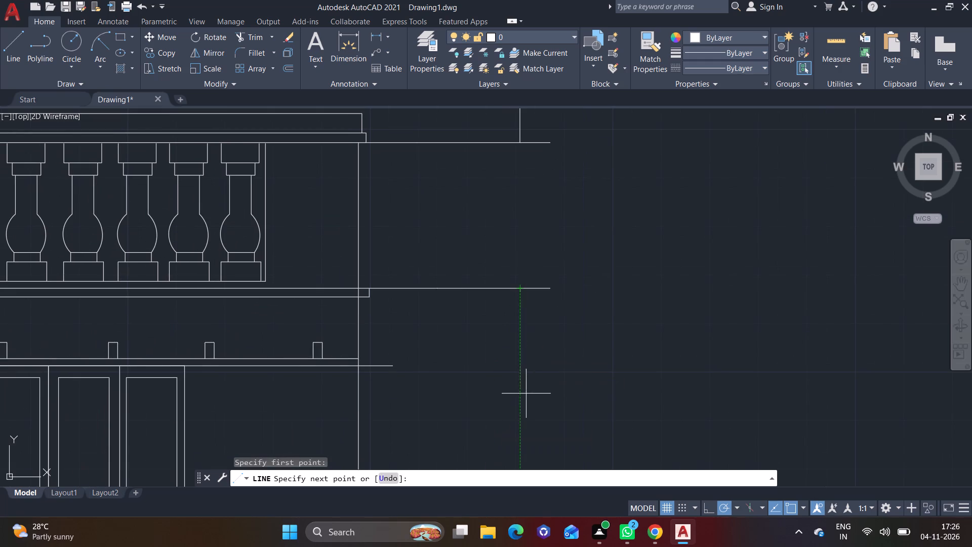
left_click(514, 365)
right_click(514, 365)
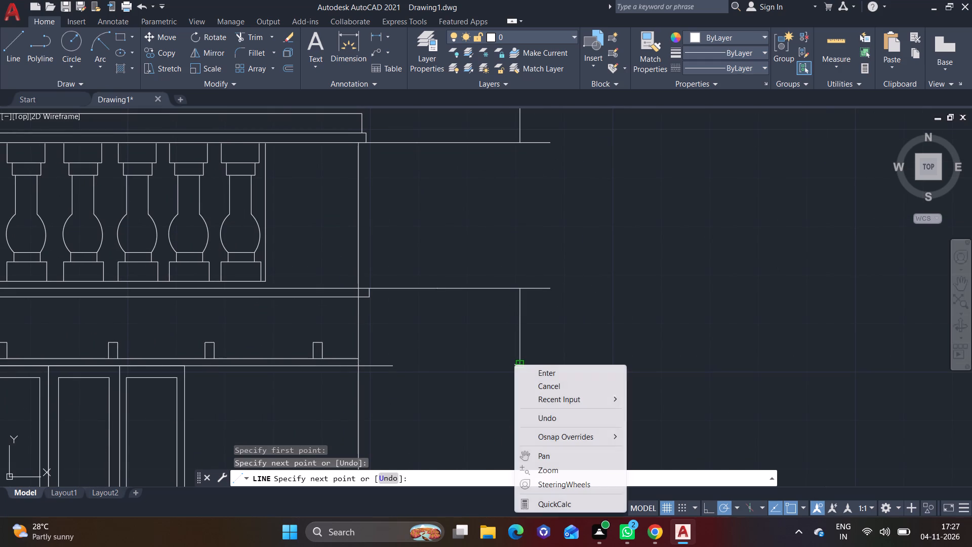
double_click(541, 365)
Draw a triangular arrowhead at the foot of the upper vertical beside the top balustrade, pointing down to the upper extension line.
left_click(10, 49)
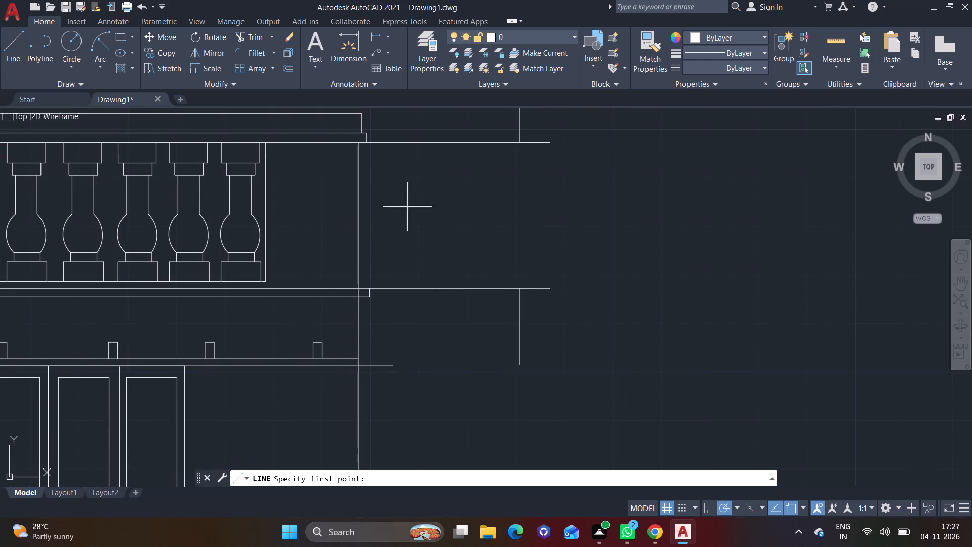
middle_click_drag(482, 217, 395, 368)
scroll(421, 278, "up", 3)
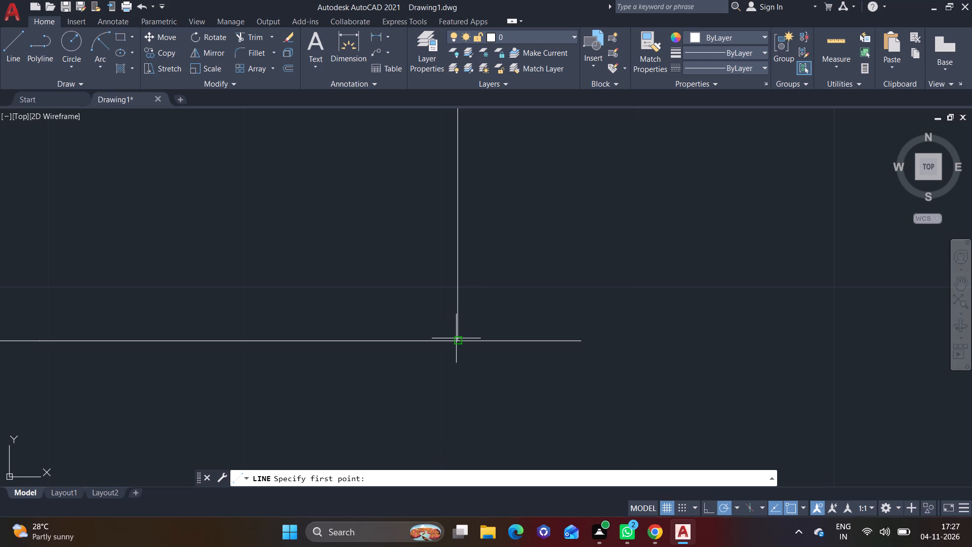
left_click(456, 339)
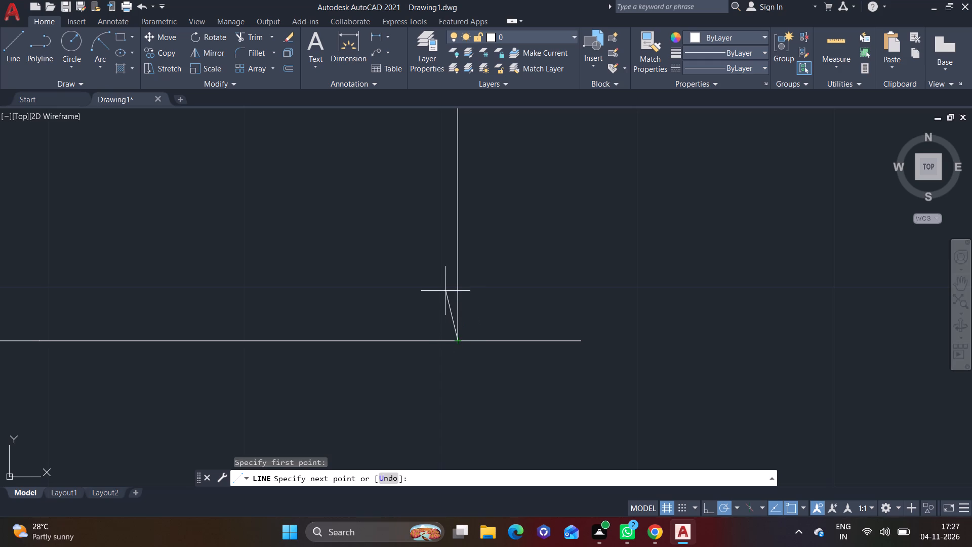
left_click(438, 265)
left_click(483, 260)
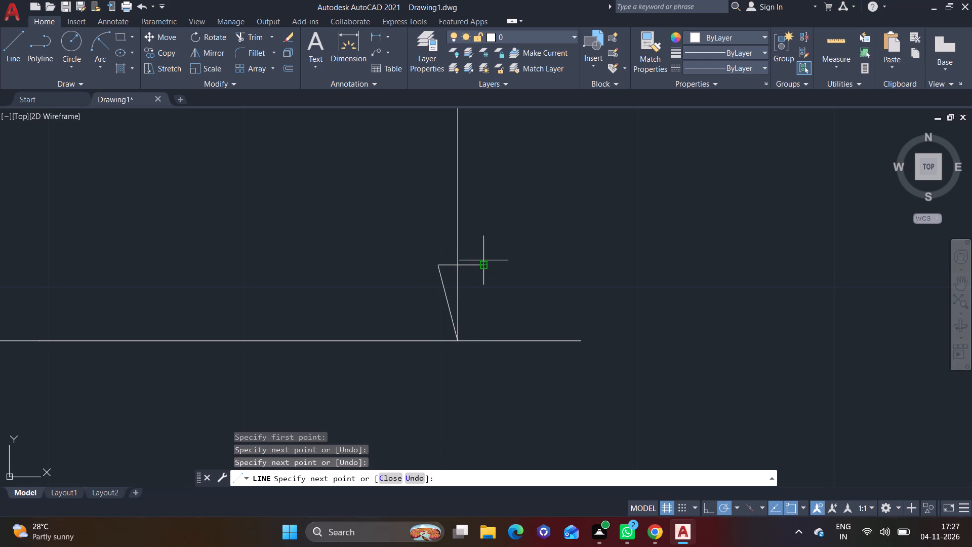
left_click(452, 339)
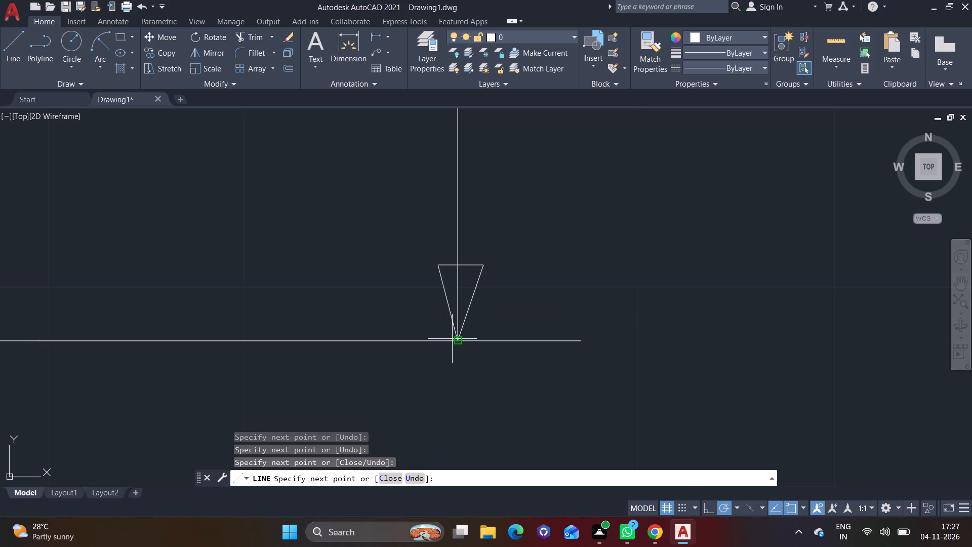
right_click(452, 339)
left_click(484, 344)
Draw a triangular arrowhead about 4 inches wide at the top of the lower vertical, pointing up to the balustrade's lower extension line.
left_click(11, 56)
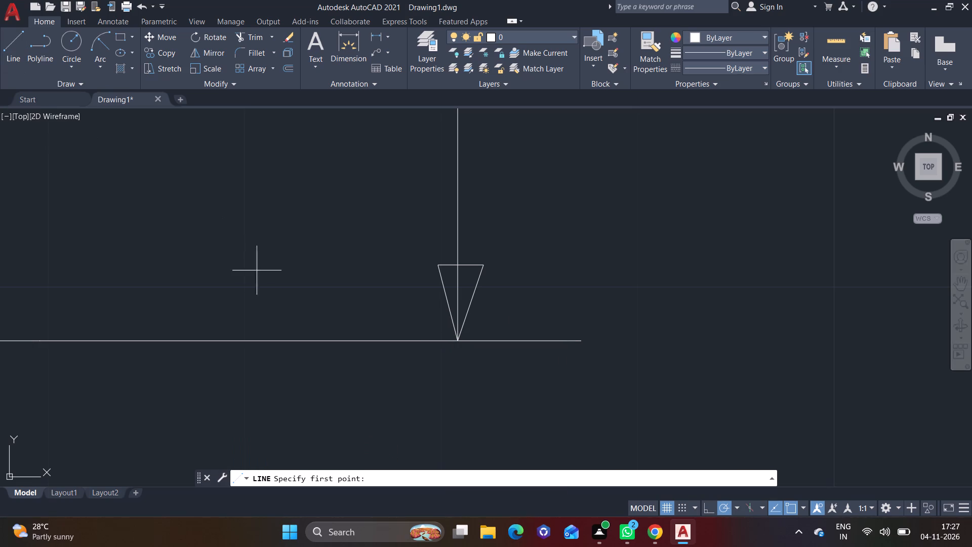
scroll(268, 292, "down", 1)
middle_click_drag(383, 372, 421, 208)
scroll(426, 318, "down", 1)
middle_click_drag(445, 361, 487, 193)
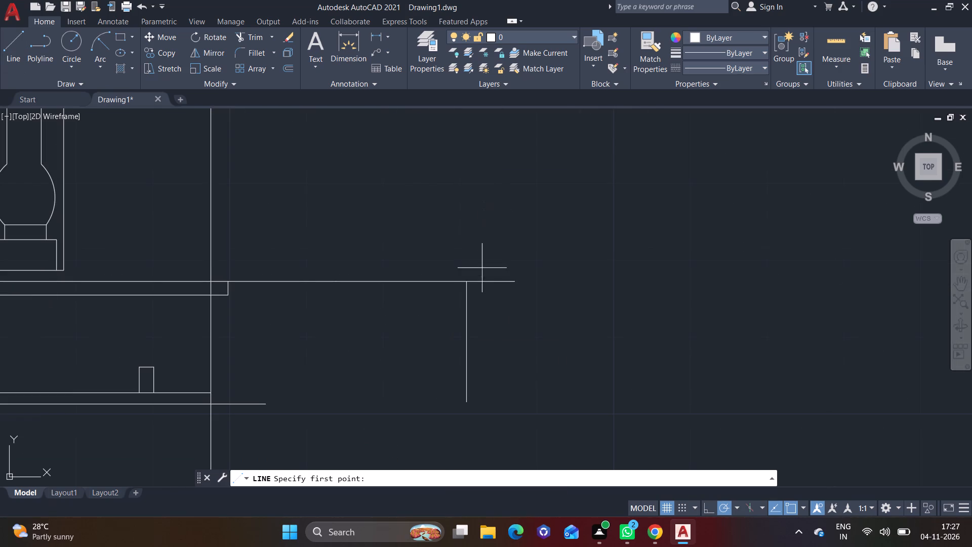
middle_click_drag(459, 313, 474, 250)
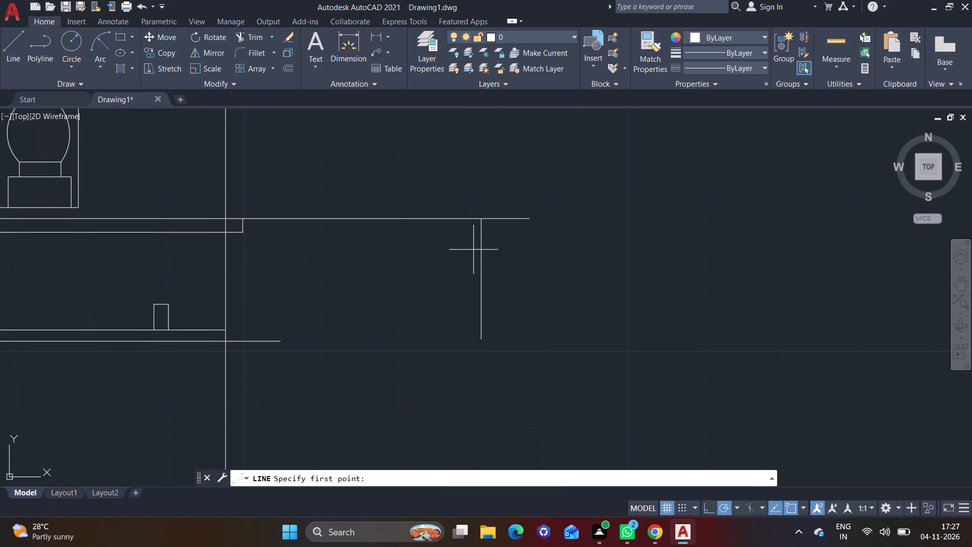
left_click(481, 221)
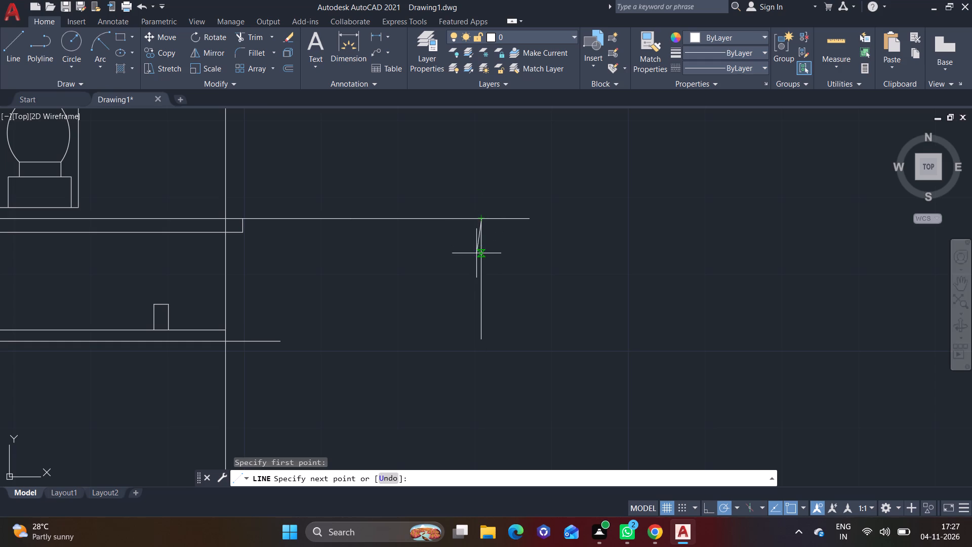
left_click(463, 271)
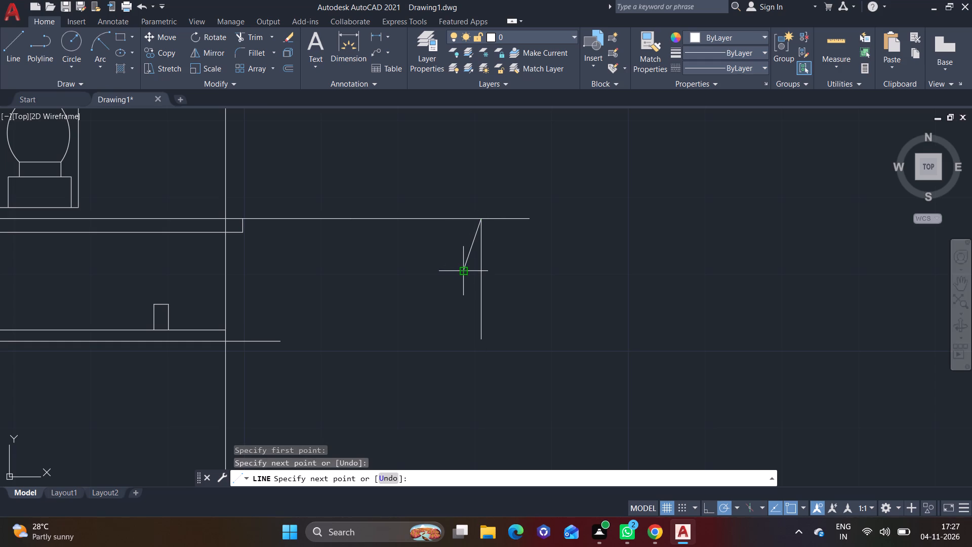
left_click(495, 271)
left_click(485, 221)
right_click(485, 221)
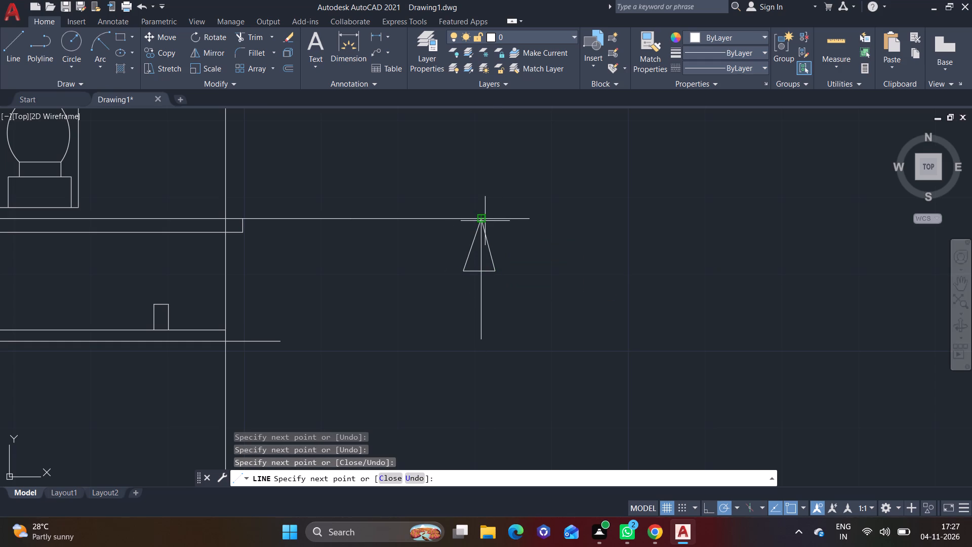
left_click(502, 228)
Draw a short horizontal extension line outward from the upper outer corner of the thin slab above the top balustrade.
scroll(376, 268, "down", 3)
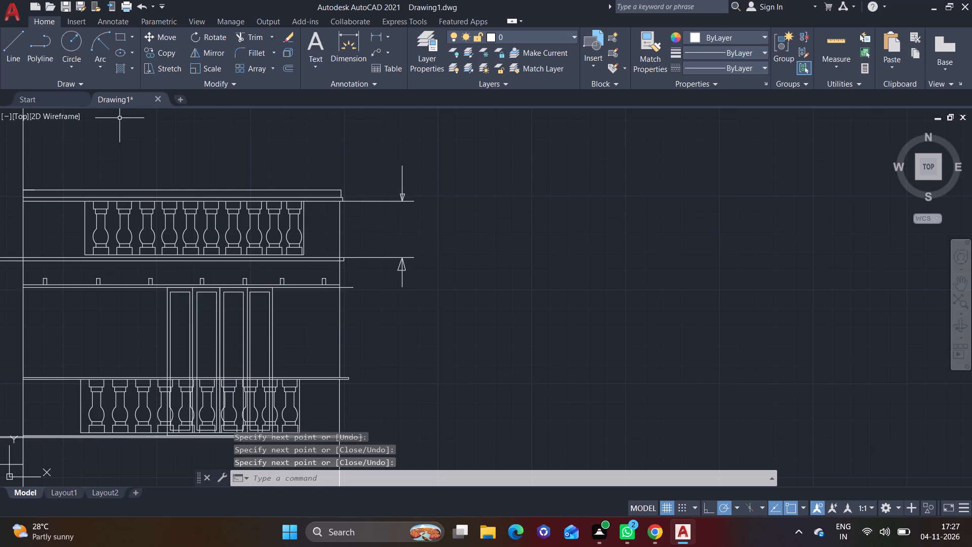
left_click(0, 58)
middle_click_drag(260, 239, 455, 316)
scroll(506, 266, "up", 2)
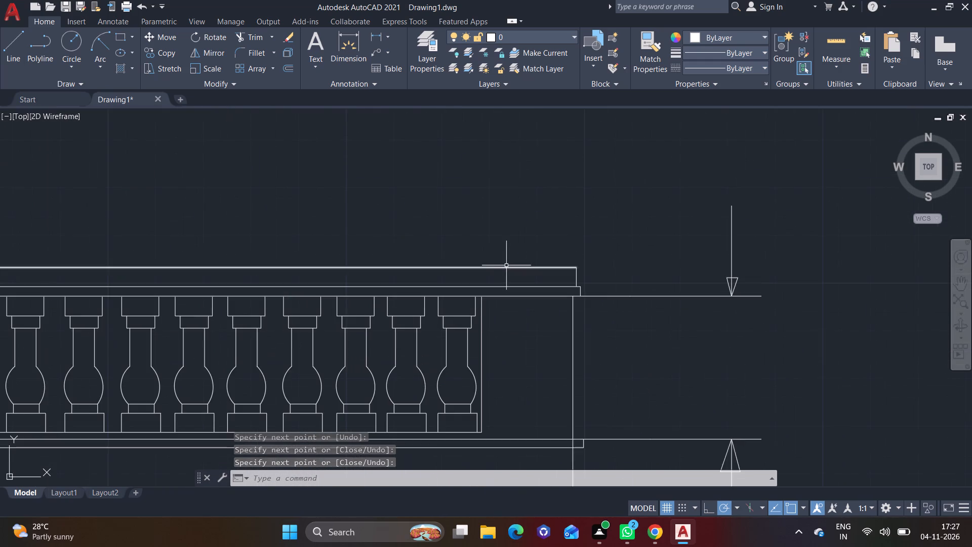
scroll(498, 265, "up", 1)
middle_click_drag(553, 283, 259, 270)
scroll(333, 289, "up", 1)
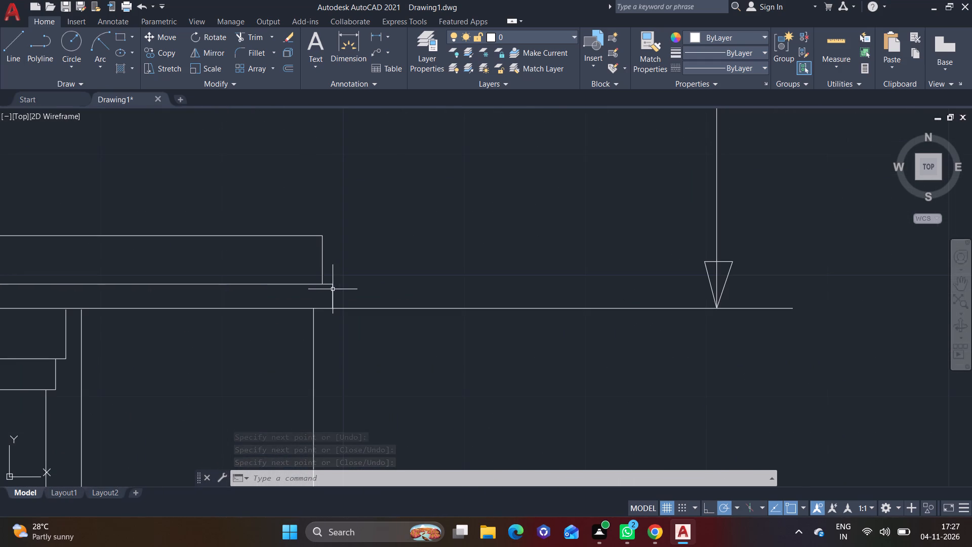
left_click(8, 52)
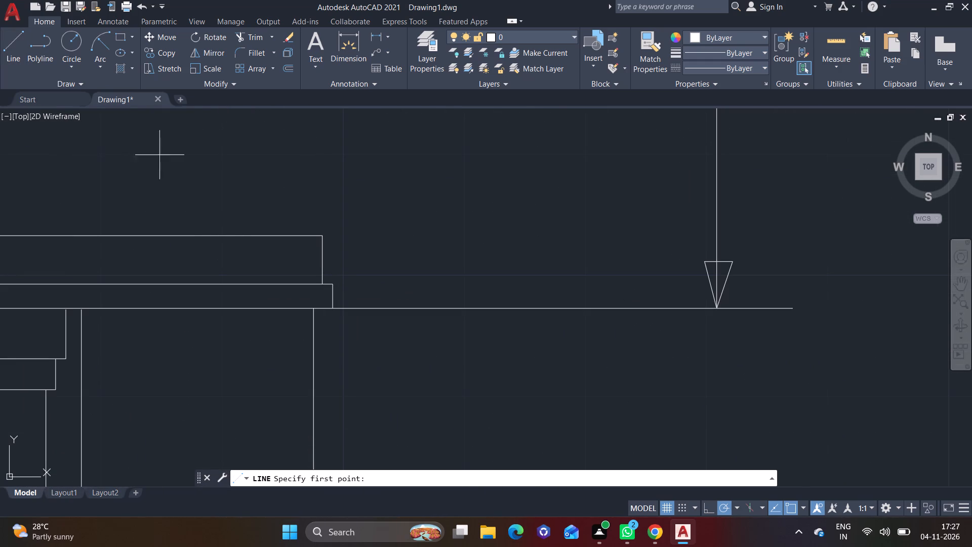
left_click(334, 285)
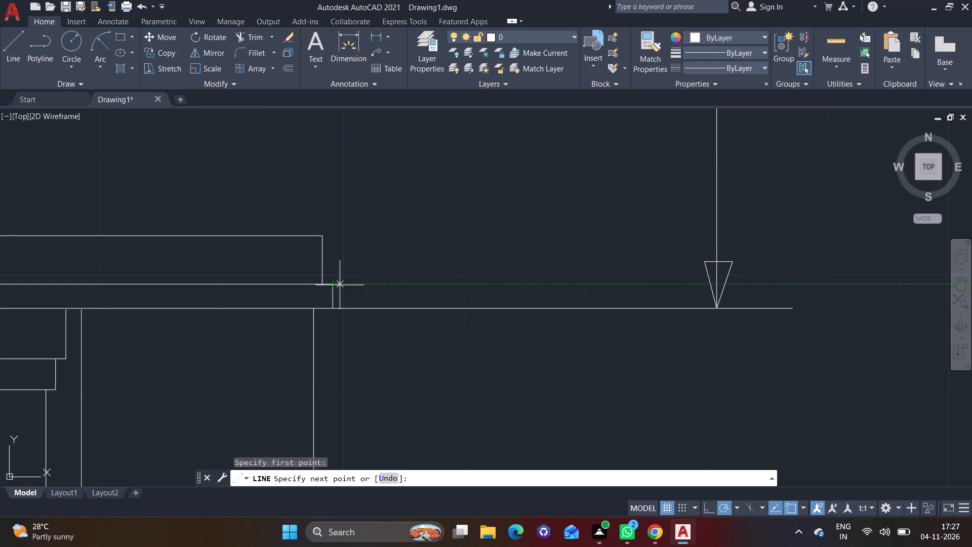
left_click(466, 282)
right_click(466, 282)
left_click(497, 282)
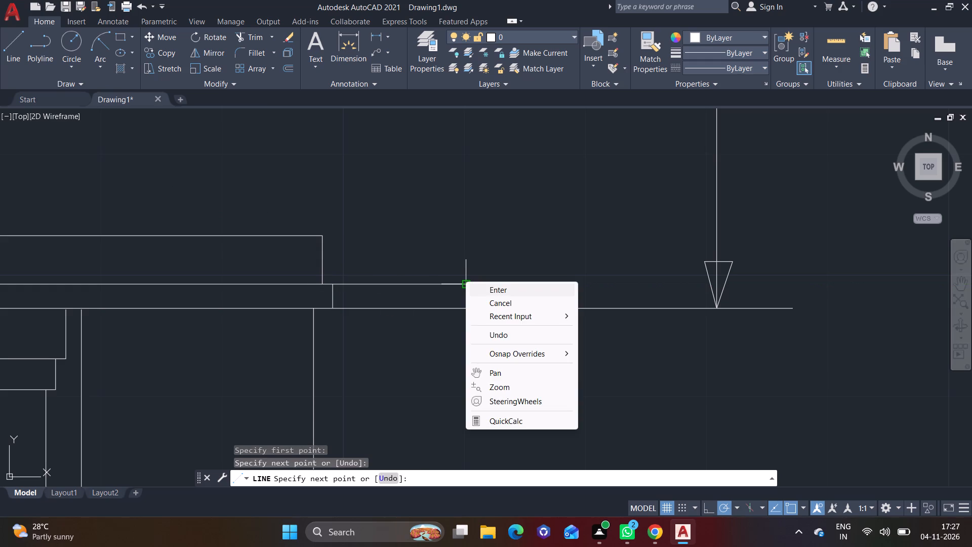
left_click(497, 285)
Draw a vertical line up from the thin slab's new extension line, continuing into a short horizontal leader outward.
left_click(9, 42)
middle_click_drag(211, 221, 332, 257)
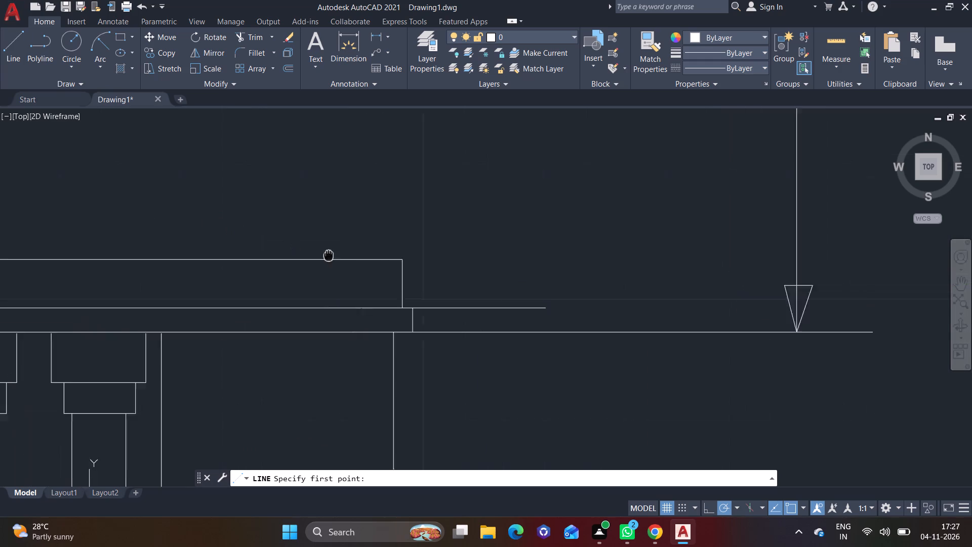
middle_click_drag(332, 257, 336, 257)
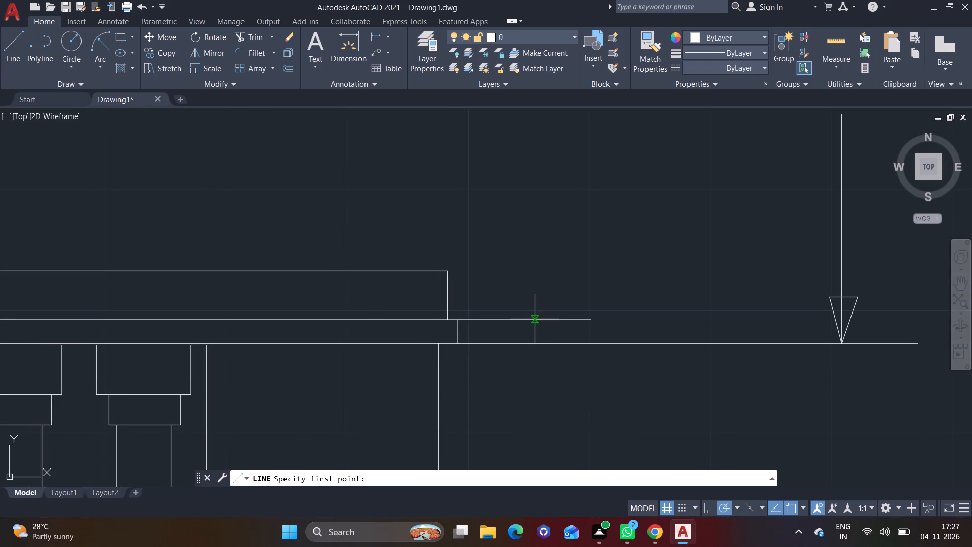
left_click(535, 319)
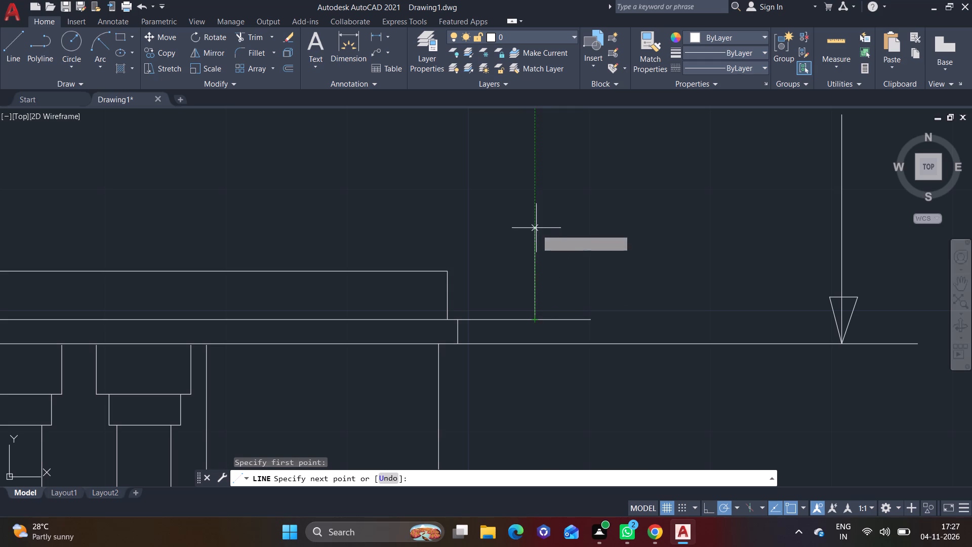
left_click(536, 214)
left_click(622, 212)
right_click(622, 212)
left_click(637, 215)
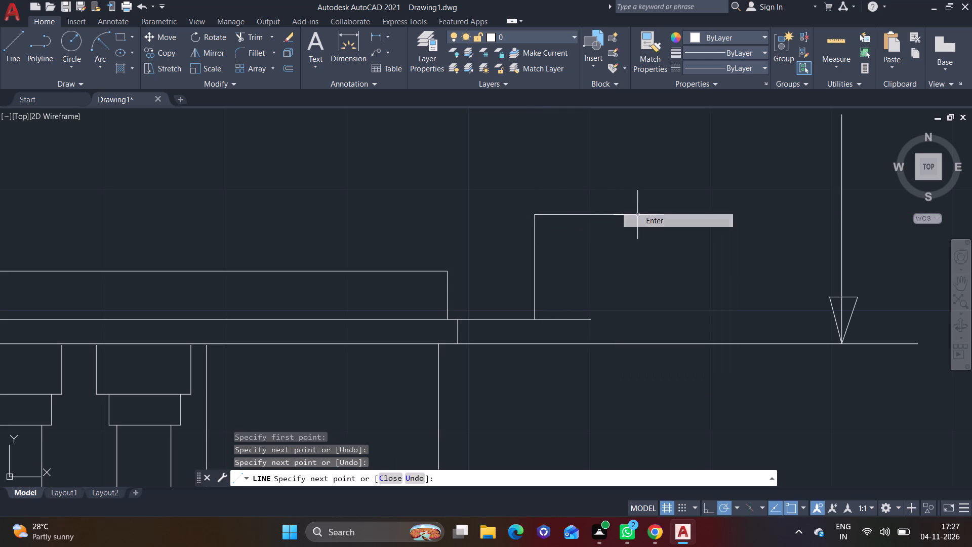
Draw a vertical line up from the top edge of the parapet band near its outer end, continuing into a horizontal leader outward.
left_click(2, 49)
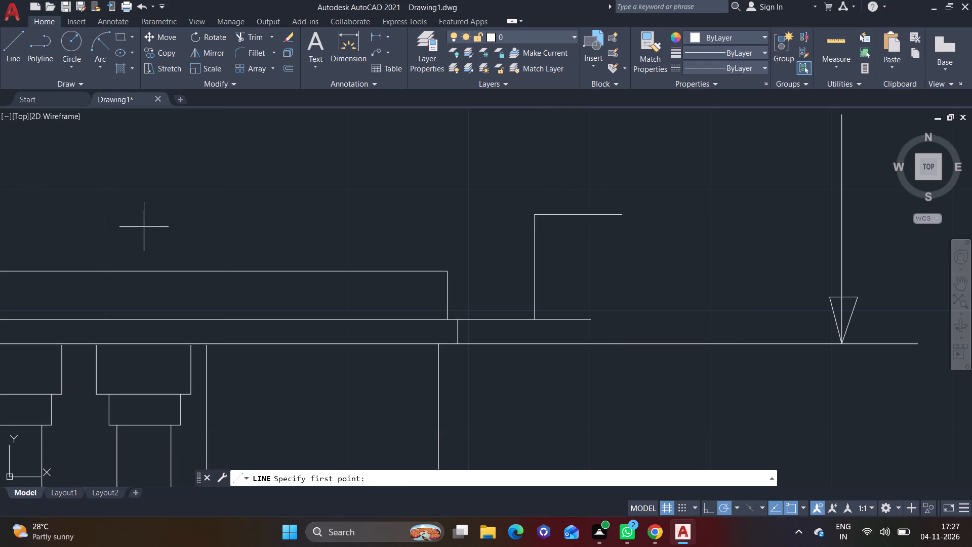
left_click(351, 271)
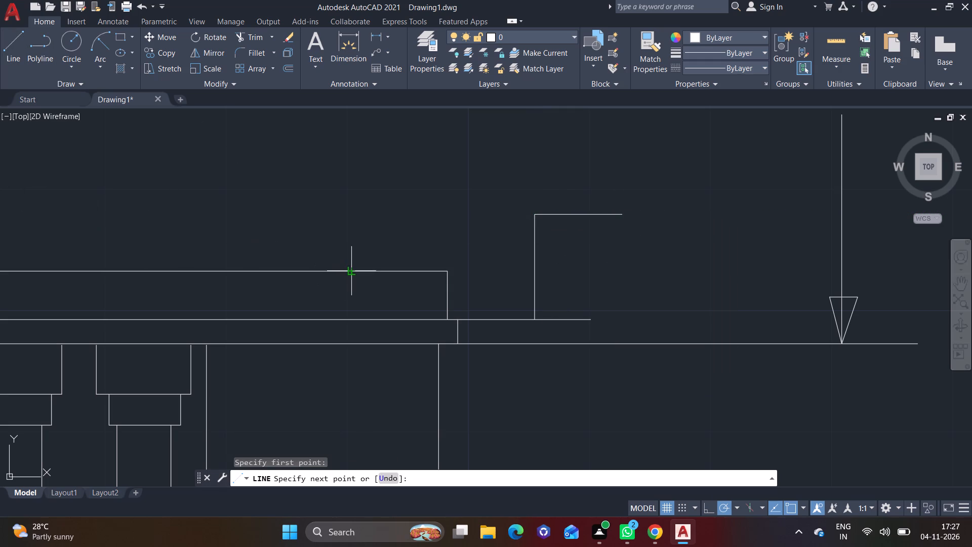
left_click(352, 207)
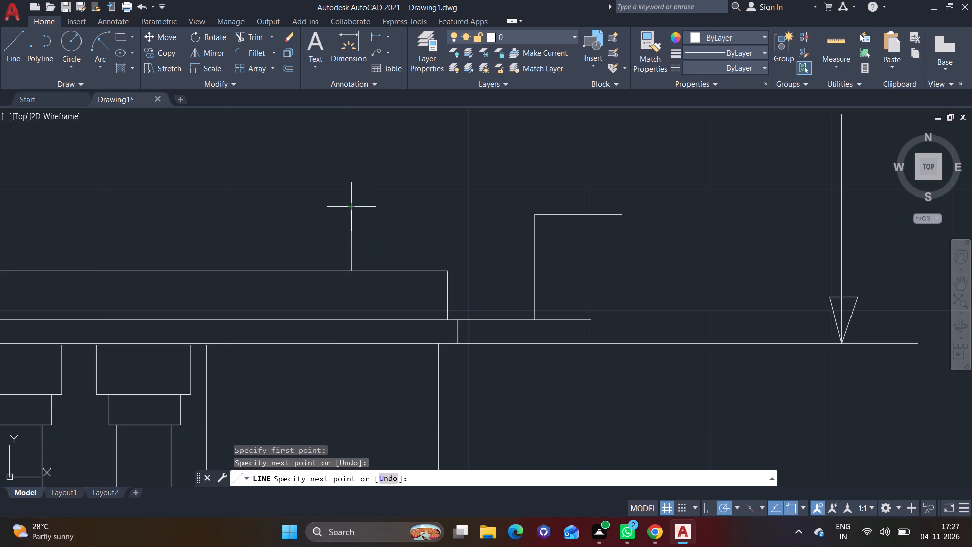
left_click(466, 207)
right_click(466, 207)
left_click(488, 212)
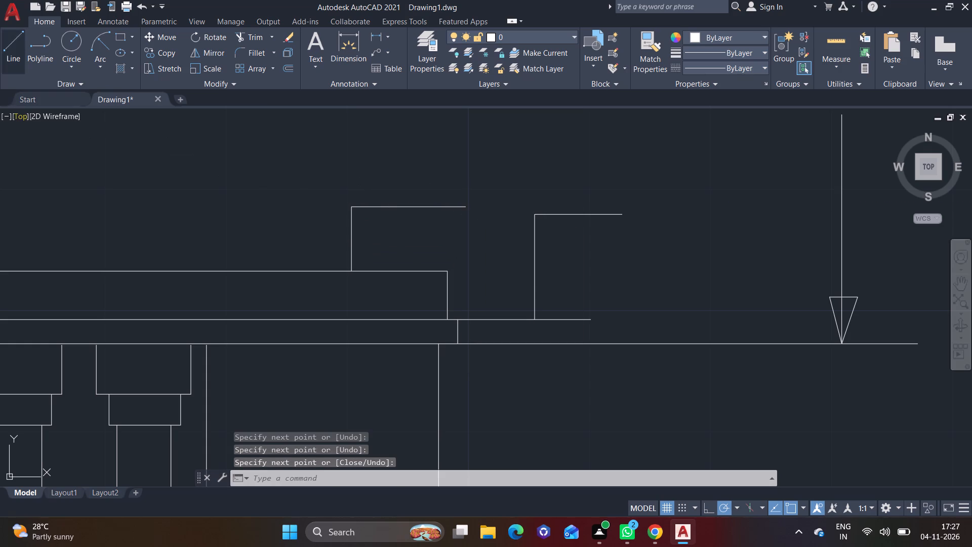
Draw a short vertical line down from the balustrade's upper extension line, aligned below the thin slab's leader vertical.
left_click(0, 50)
middle_click_drag(449, 362, 445, 244)
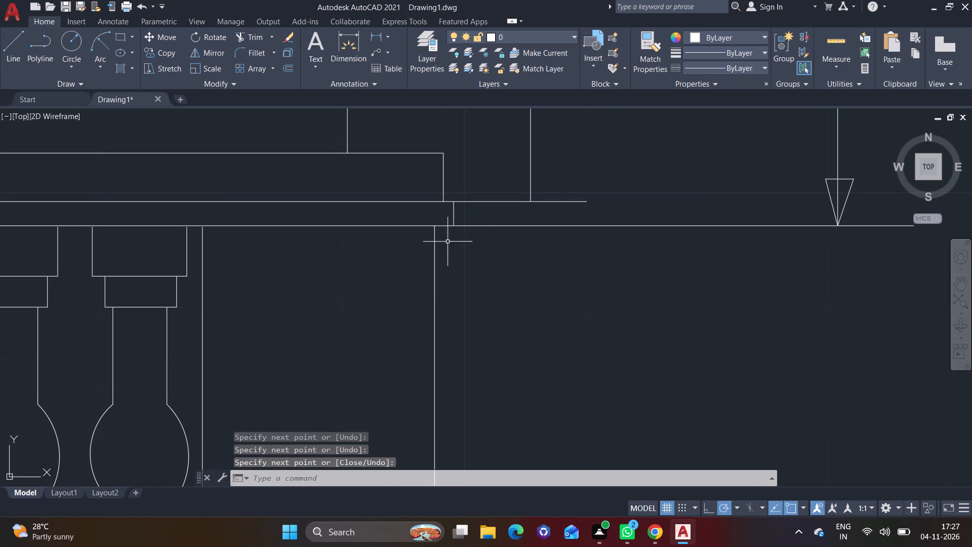
left_click(18, 54)
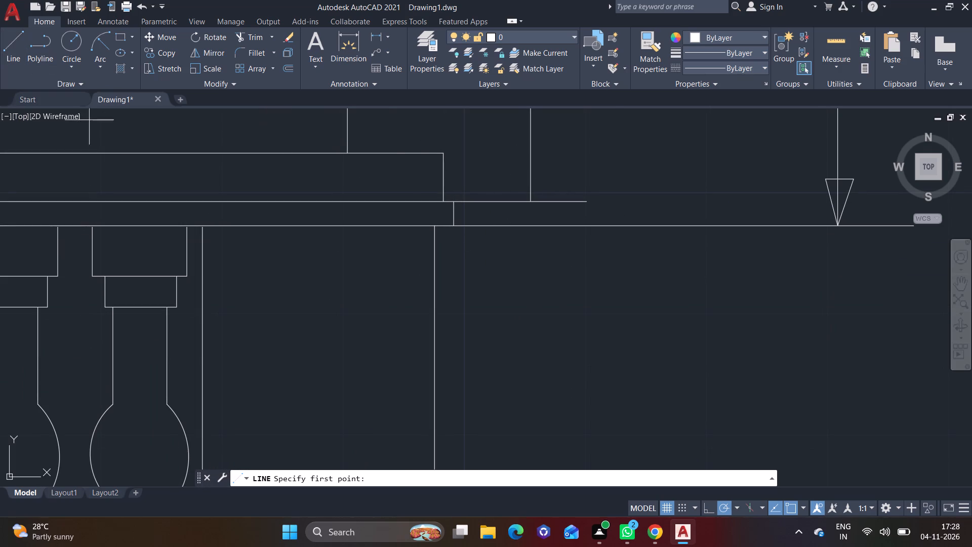
left_click(531, 226)
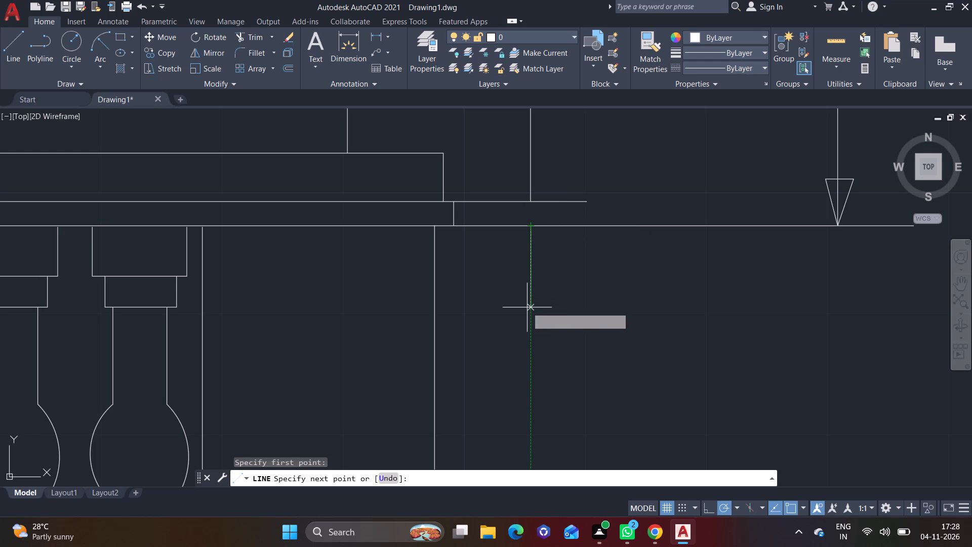
left_click(527, 307)
right_click(527, 307)
left_click(572, 317)
Draw a short vertical line down from the underside of the thin slab, aligned below the parapet band's leader vertical.
left_click(8, 51)
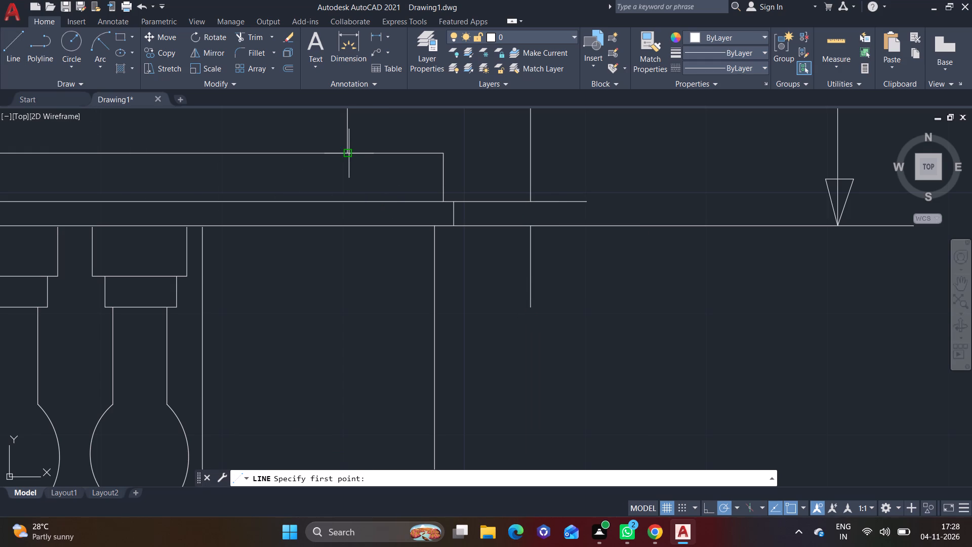
left_click(346, 225)
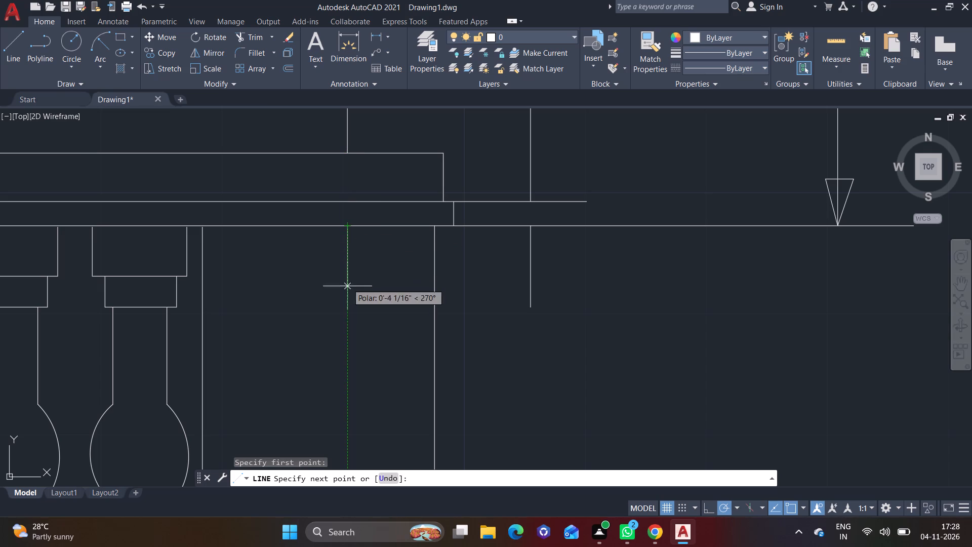
left_click(347, 313)
right_click(347, 313)
left_click(376, 320)
Draw a triangular arrowhead at the foot of the parapet band's leader vertical, pointing down to the band's top edge.
left_click(0, 40)
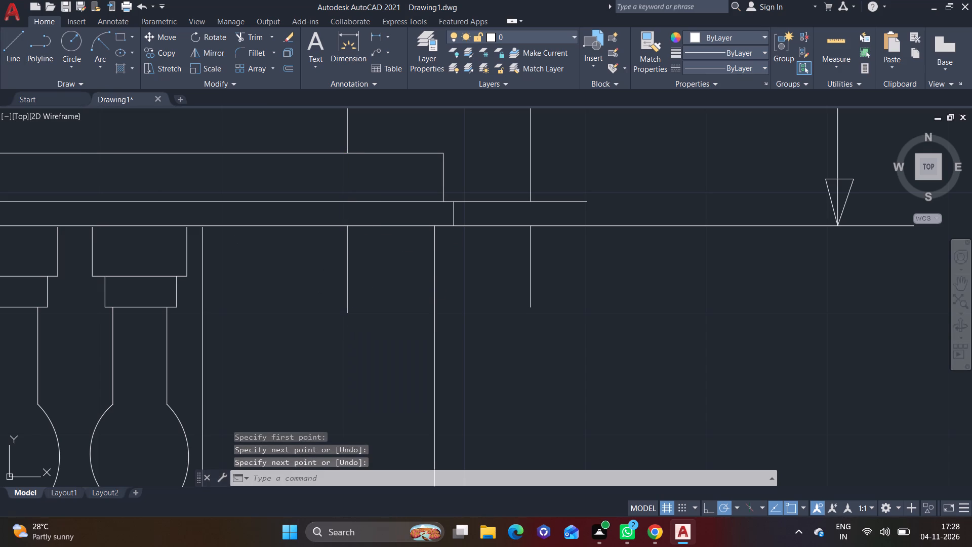
left_click(8, 48)
middle_click_drag(479, 269, 491, 355)
scroll(436, 250, "up", 3)
middle_click_drag(242, 213, 456, 338)
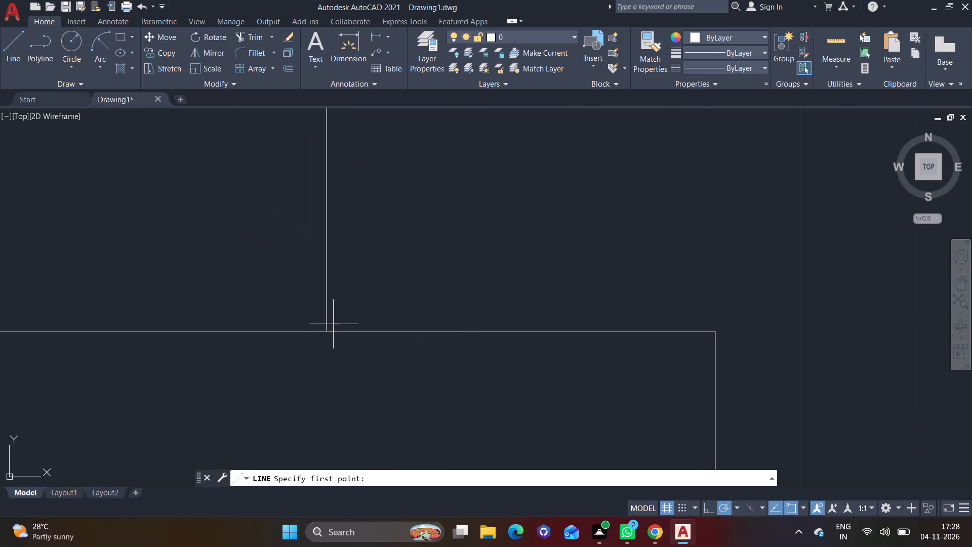
left_click(328, 327)
left_click(306, 251)
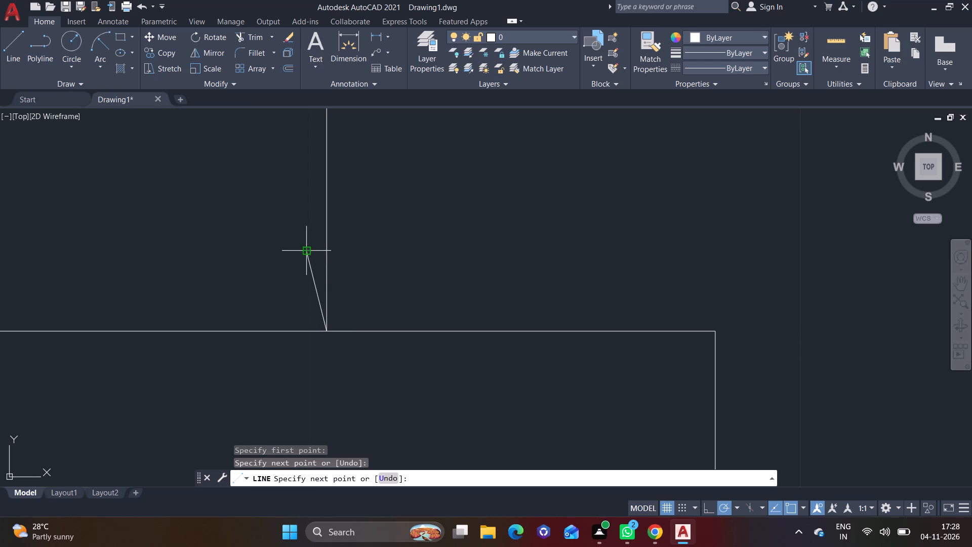
left_click(350, 249)
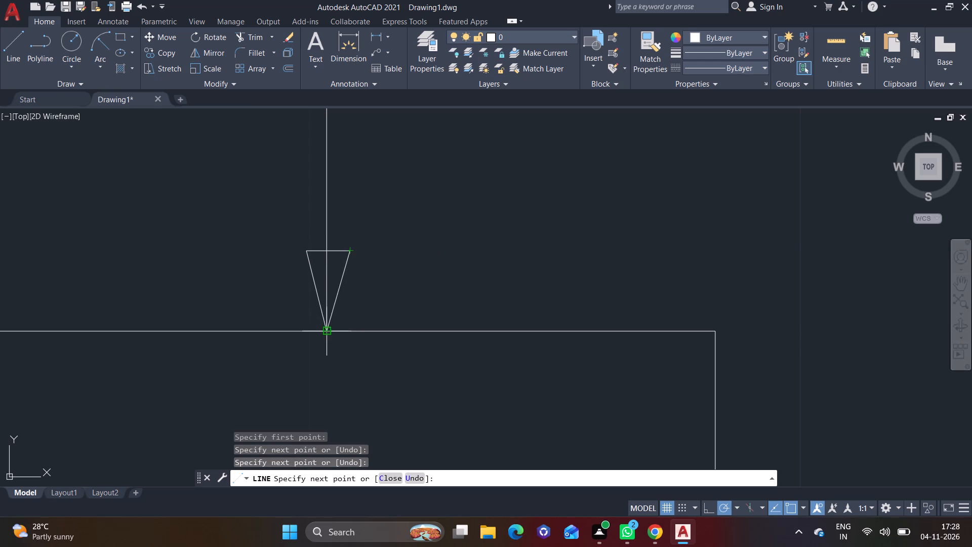
left_click(330, 331)
right_click(330, 331)
left_click(359, 335)
Draw a triangular arrowhead at the top of the vertical below the parapet band, pointing up to the thin slab's underside.
left_click(18, 50)
scroll(222, 226, "down", 2)
middle_click_drag(340, 346, 389, 214)
scroll(344, 267, "up", 1)
left_click(292, 247)
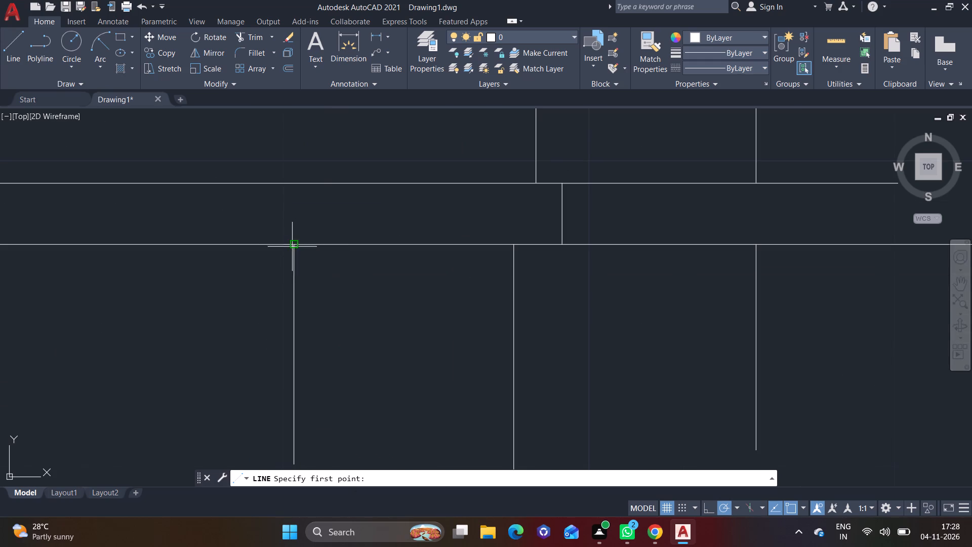
left_click(273, 314)
left_click(314, 314)
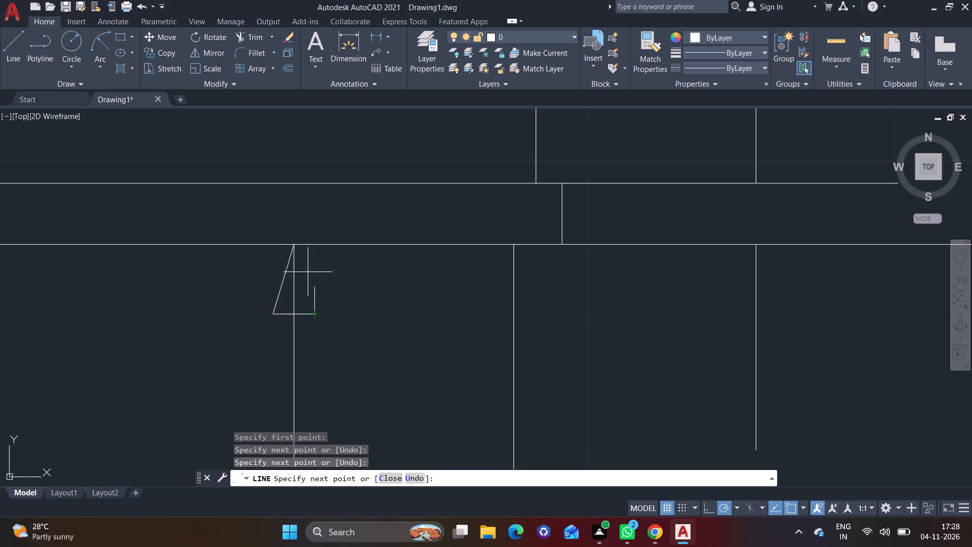
left_click(296, 245)
right_click(296, 244)
left_click(327, 253)
scroll(100, 148, "up", 1)
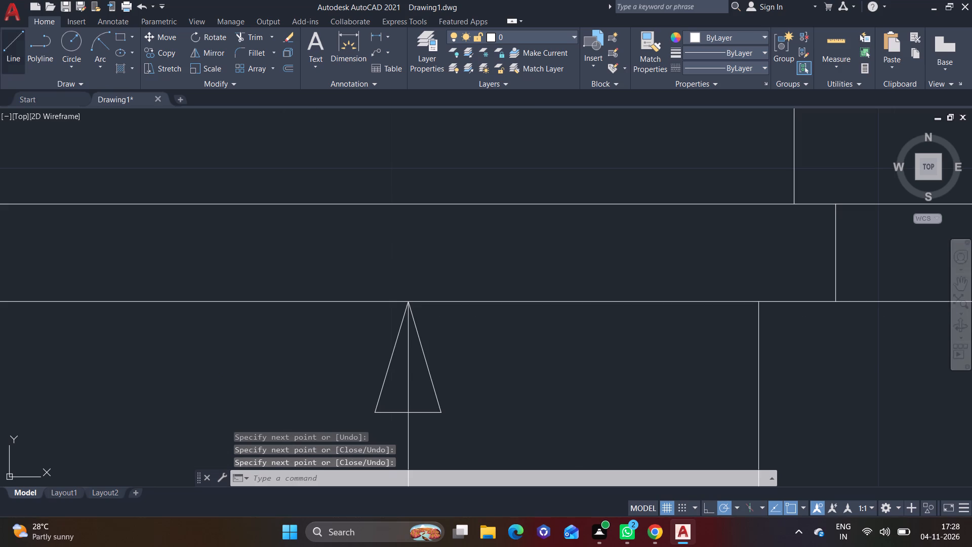
Draw an upward triangular arrowhead at the top of the outer lower vertical, touching the balustrade's upper extension line.
left_click(7, 53)
scroll(756, 332, "down", 2)
middle_click_drag(734, 334, 382, 361)
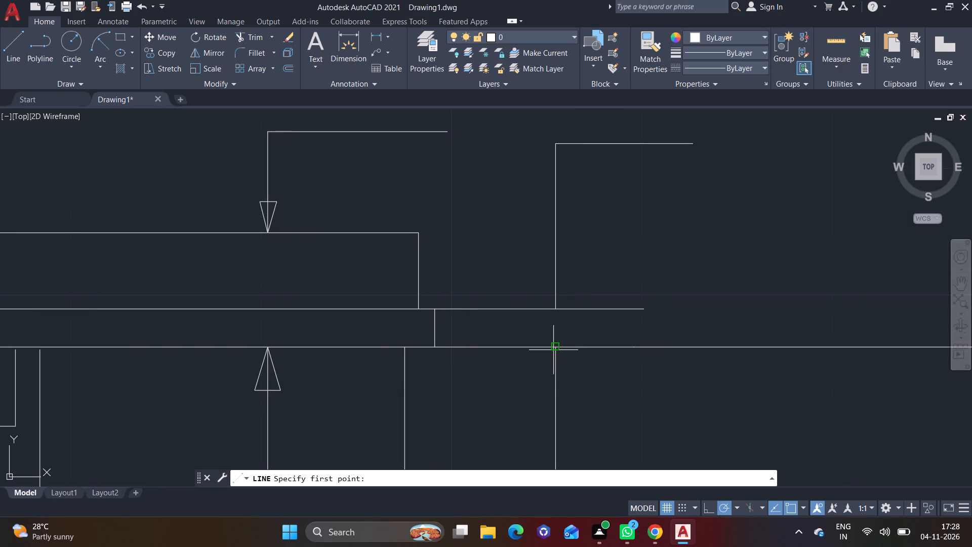
left_click(553, 350)
left_click(541, 405)
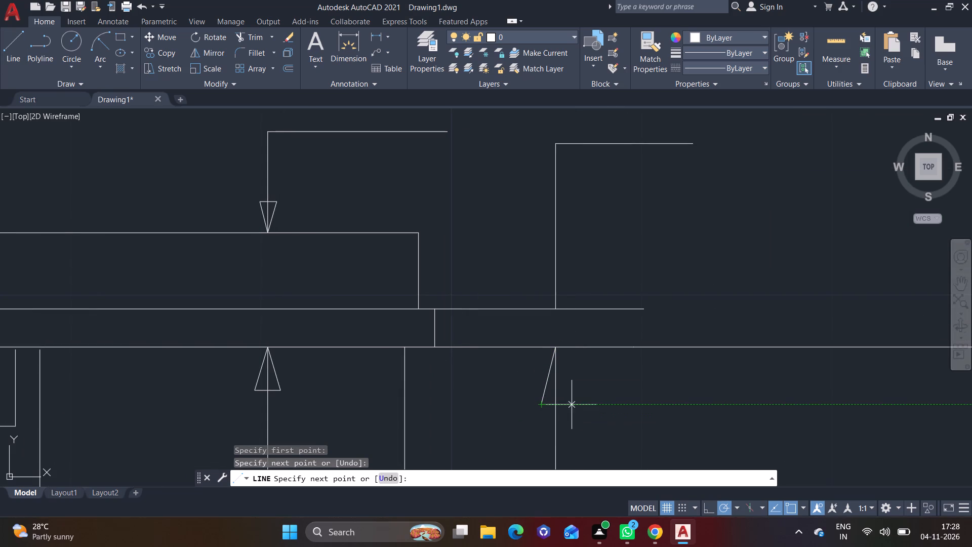
left_click(572, 405)
left_click(557, 348)
right_click(557, 348)
left_click(577, 354)
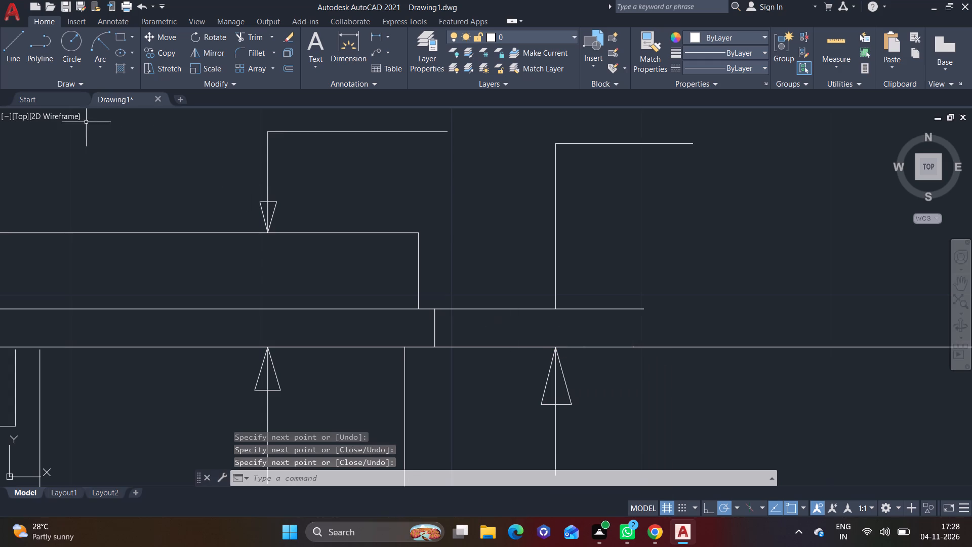
Draw a triangular arrowhead at the foot of the outer leader vertical, pointing down to the thin slab's extension line.
left_click(22, 62)
left_click(558, 309)
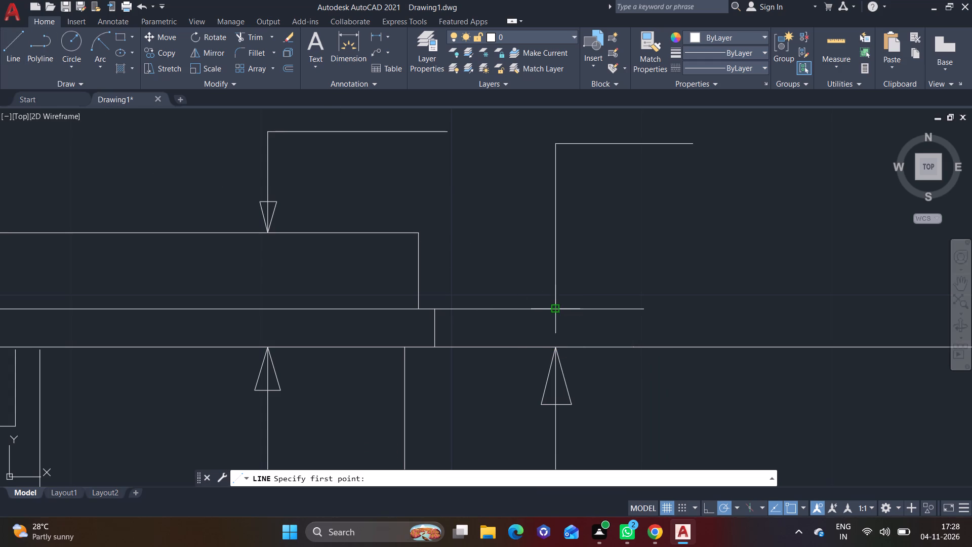
left_click(539, 248)
left_click(577, 249)
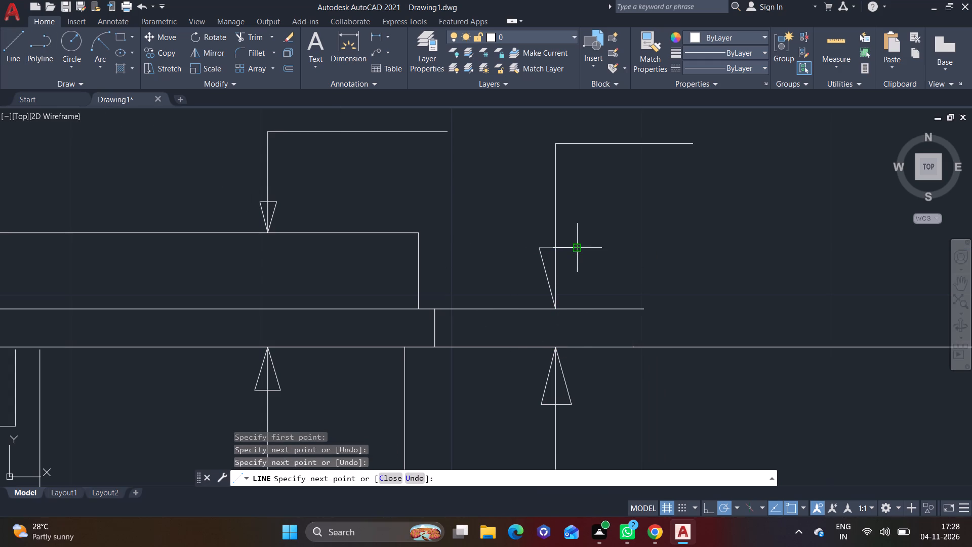
left_click(558, 307)
right_click(558, 307)
left_click(581, 317)
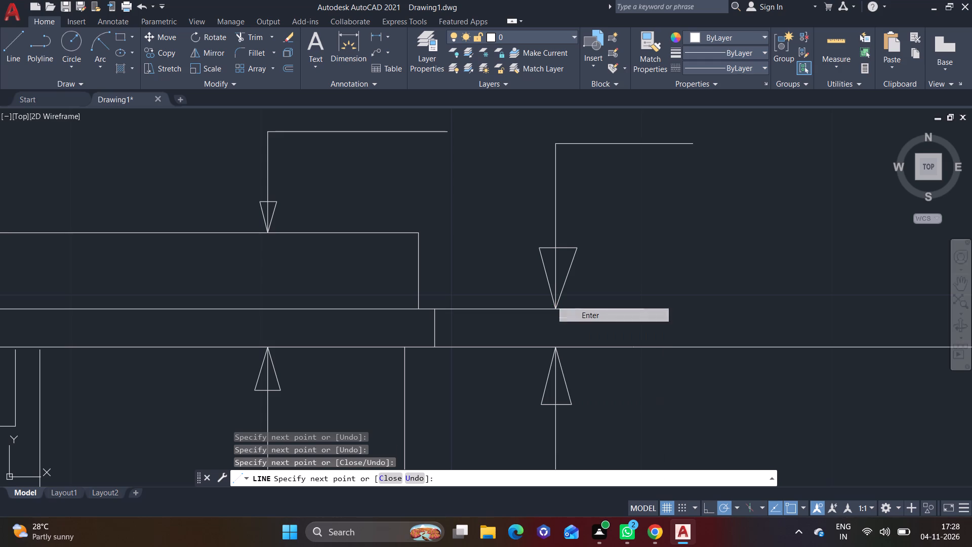
Draw a short horizontal extension line outward from the upper corner of the ground-floor panelled door's inner frame, towards the triple window.
scroll(356, 319, "down", 5)
middle_click_drag(319, 350, 561, 322)
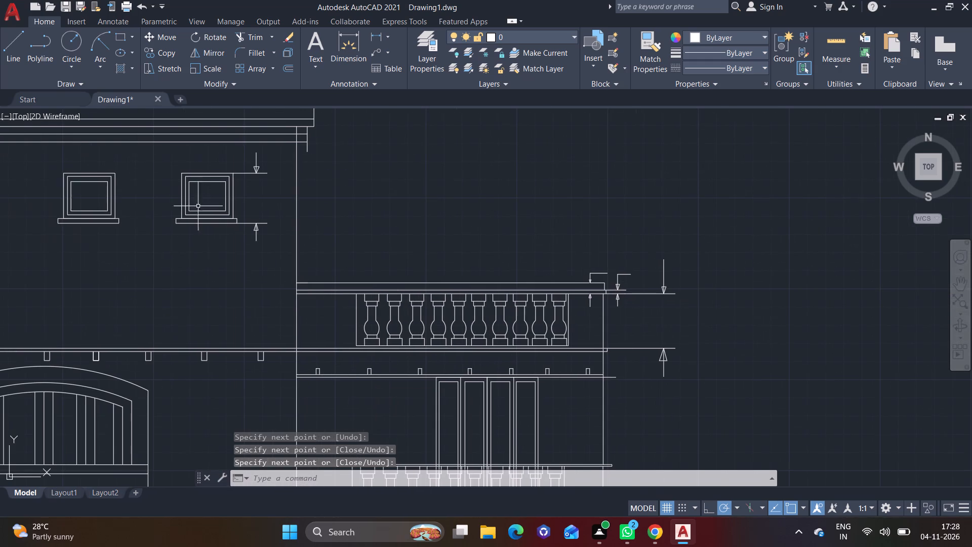
left_click(16, 62)
scroll(298, 352, "down", 1)
middle_click_drag(410, 385, 497, 251)
scroll(434, 374, "up", 2)
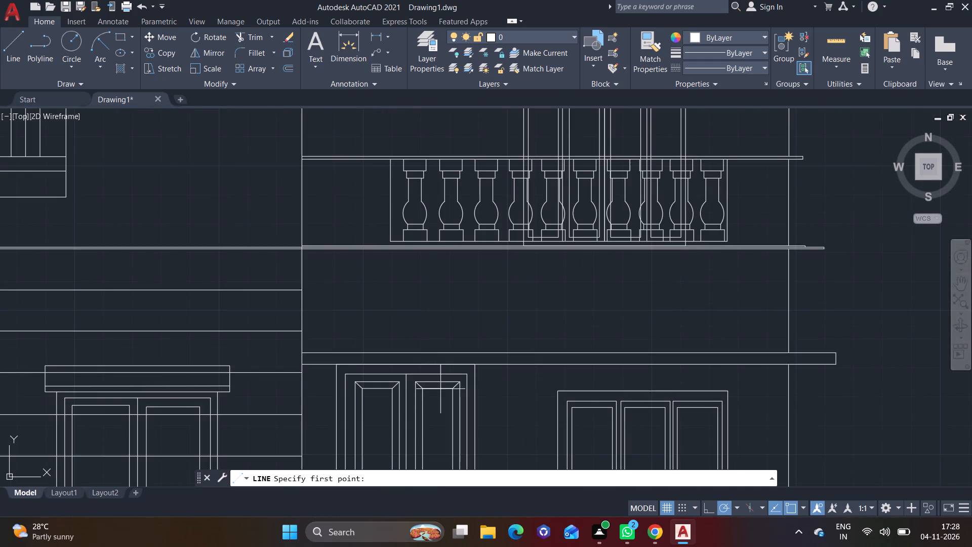
middle_click_drag(460, 393, 491, 262)
middle_click_drag(498, 364, 470, 281)
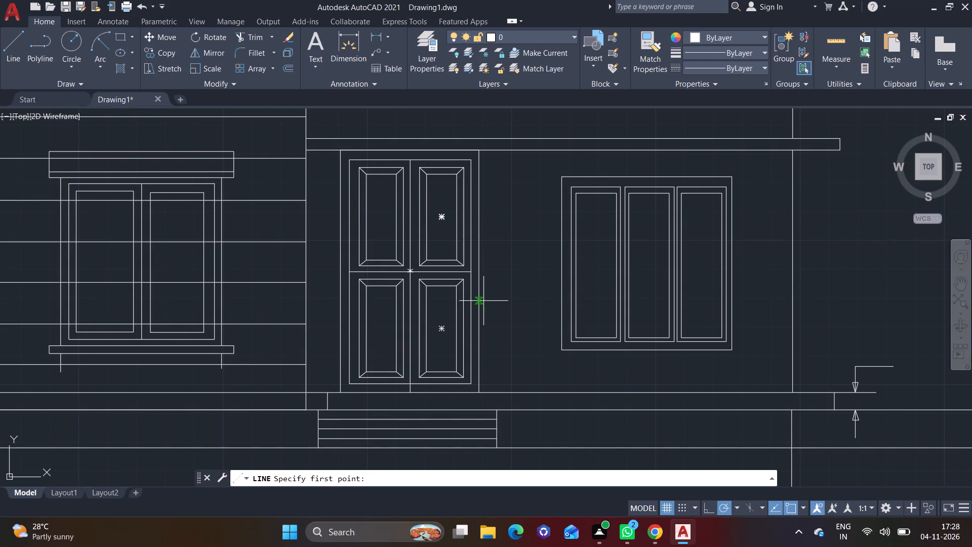
left_click(470, 160)
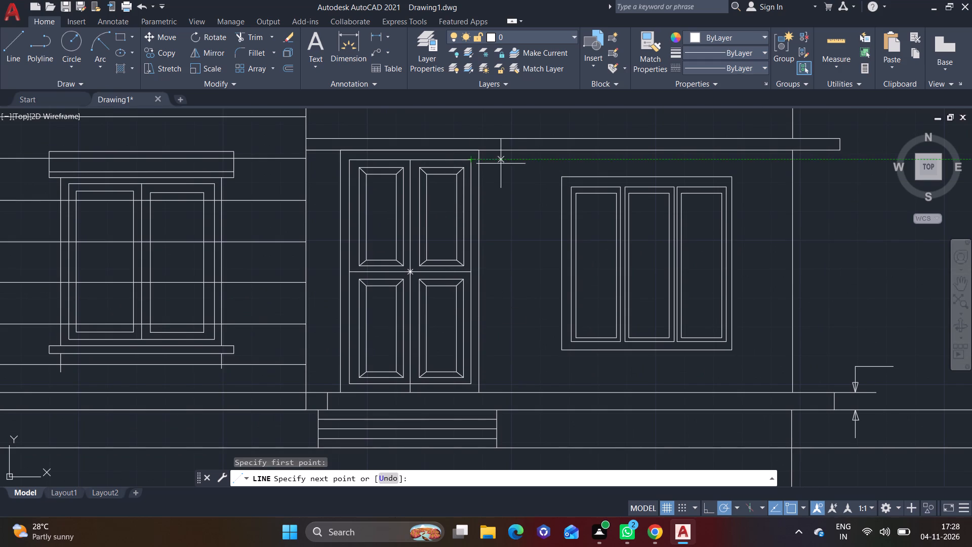
left_click(528, 164)
right_click(528, 164)
left_click(546, 172)
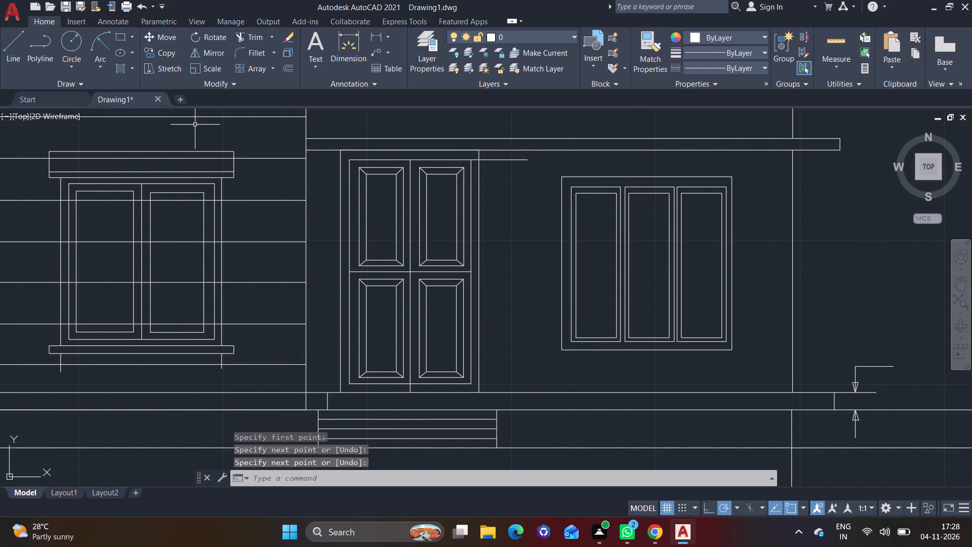
Draw a vertical dimension line beside the panelled door from its new extension line down to the plinth's top edge.
left_click(17, 53)
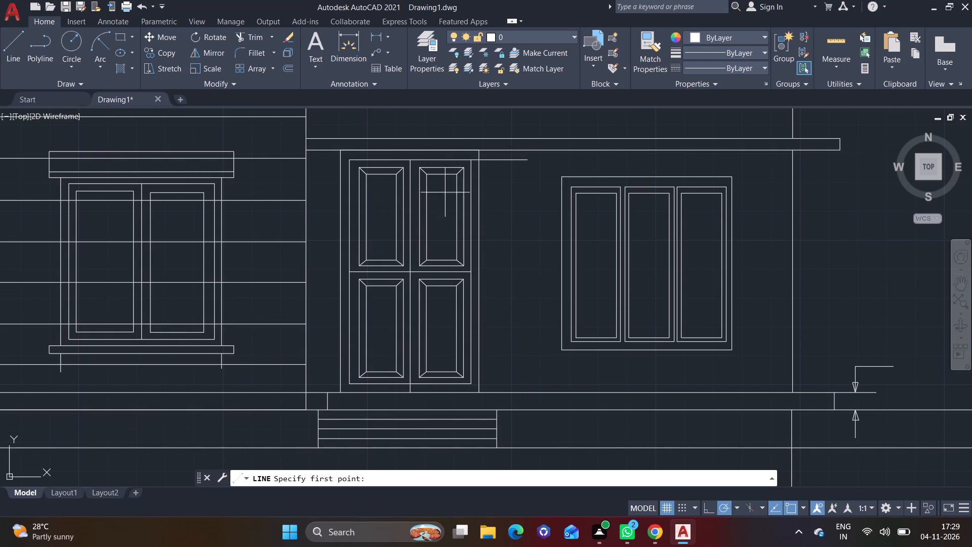
left_click(503, 161)
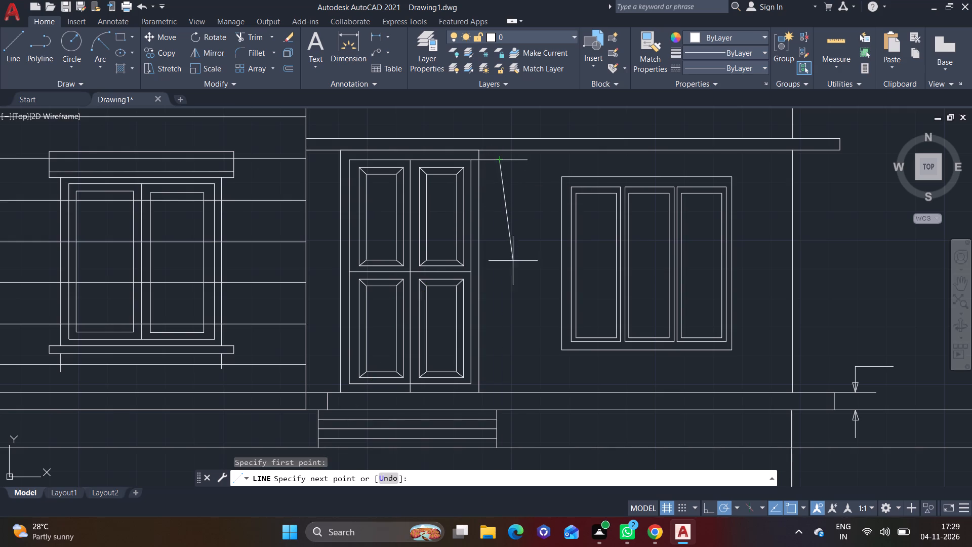
left_click(499, 390)
right_click(499, 390)
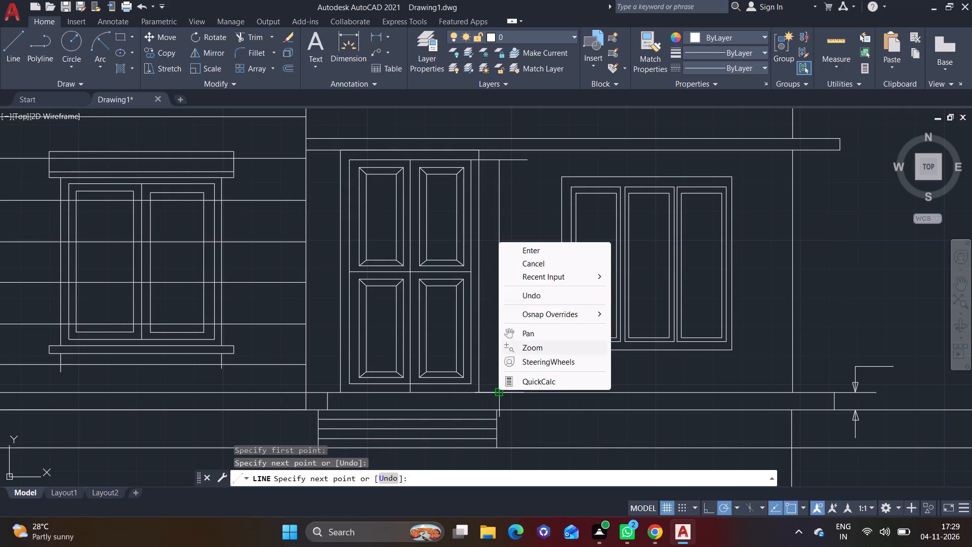
left_click(546, 247)
Draw a triangular arrowhead at the top of the door's dimension line, pointing up to the extension line.
left_click(9, 57)
middle_click_drag(395, 237, 355, 322)
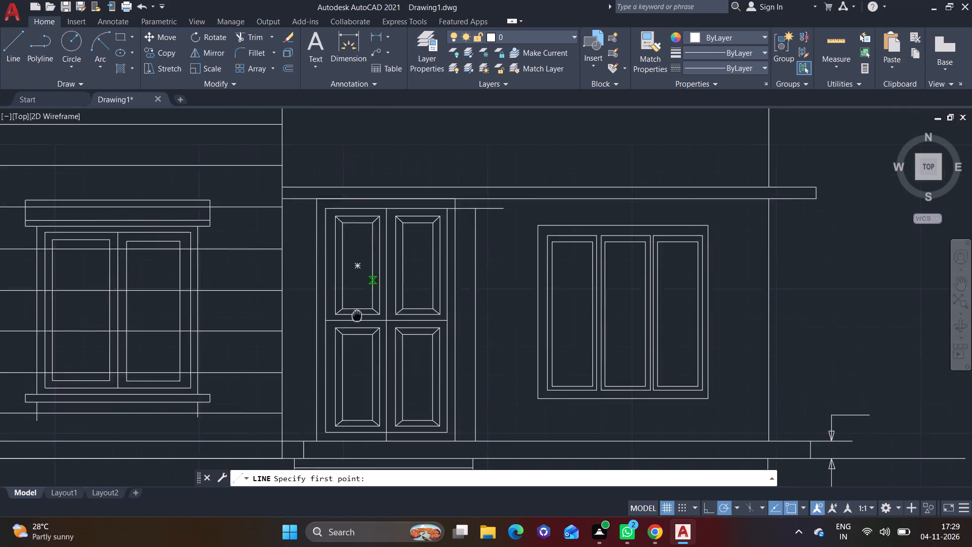
middle_click_drag(355, 322, 354, 324)
scroll(434, 266, "up", 2)
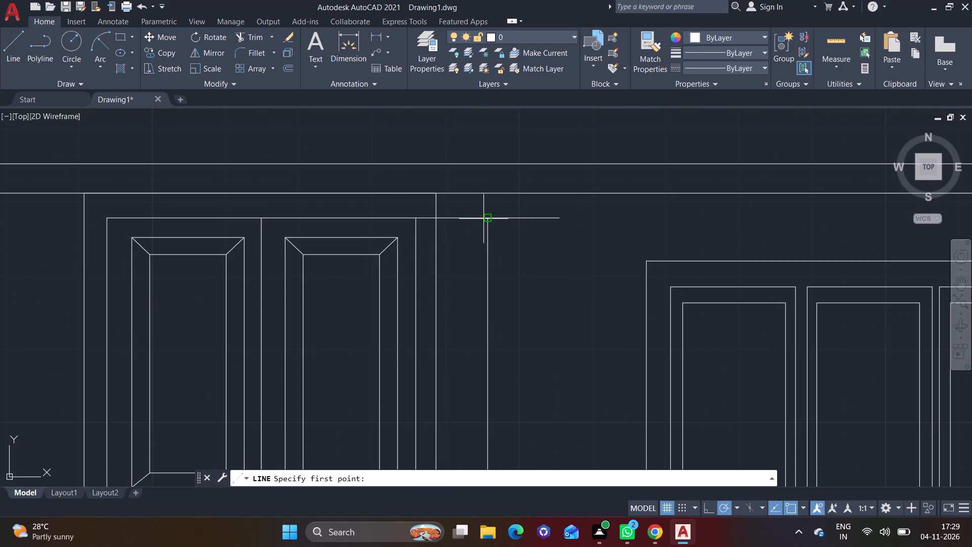
left_click(487, 219)
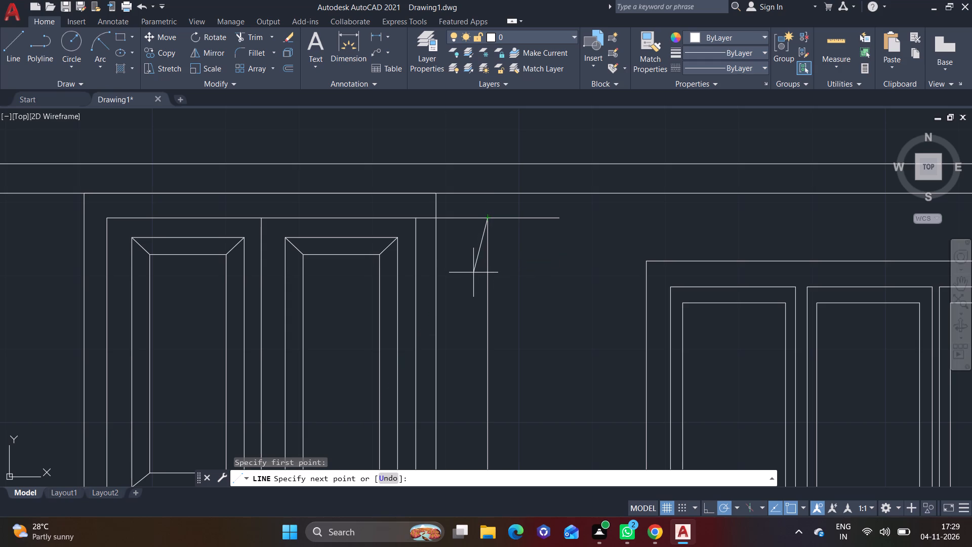
left_click(473, 272)
left_click(498, 275)
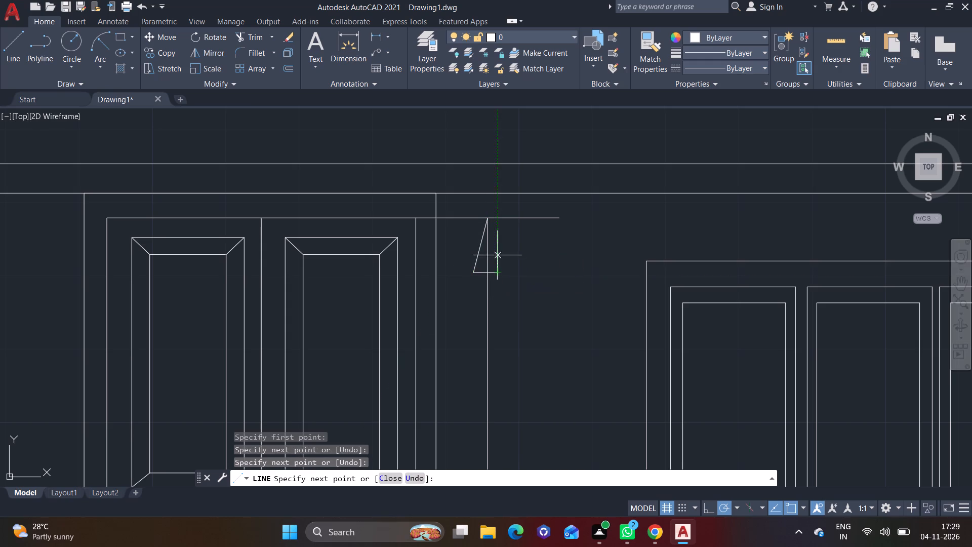
left_click(488, 220)
right_click(488, 219)
left_click(503, 224)
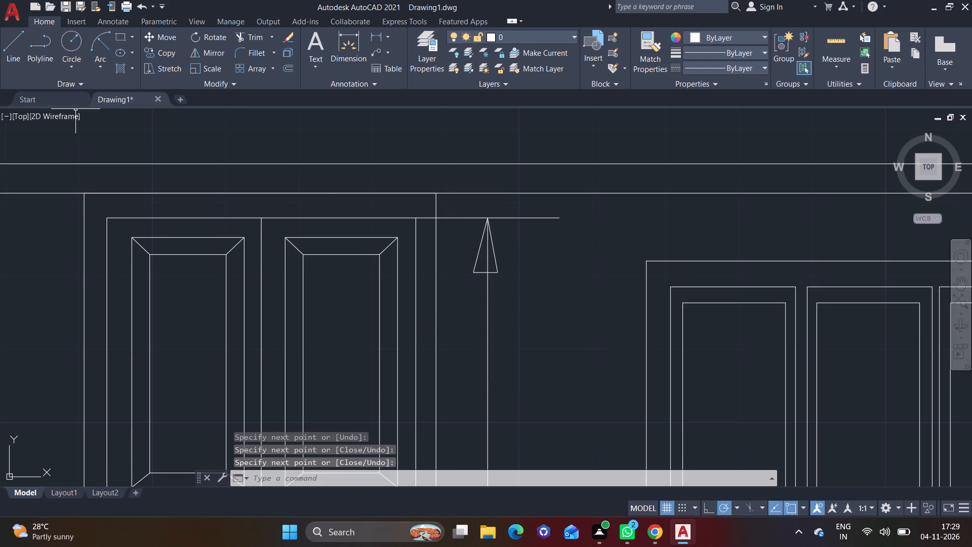
Draw a triangular arrowhead at the foot of the panelled door's vertical dimension line, pointing down to the plinth's top edge.
left_click(19, 59)
scroll(341, 364, "down", 1)
middle_click_drag(464, 434, 498, 277)
middle_click_drag(483, 364, 489, 310)
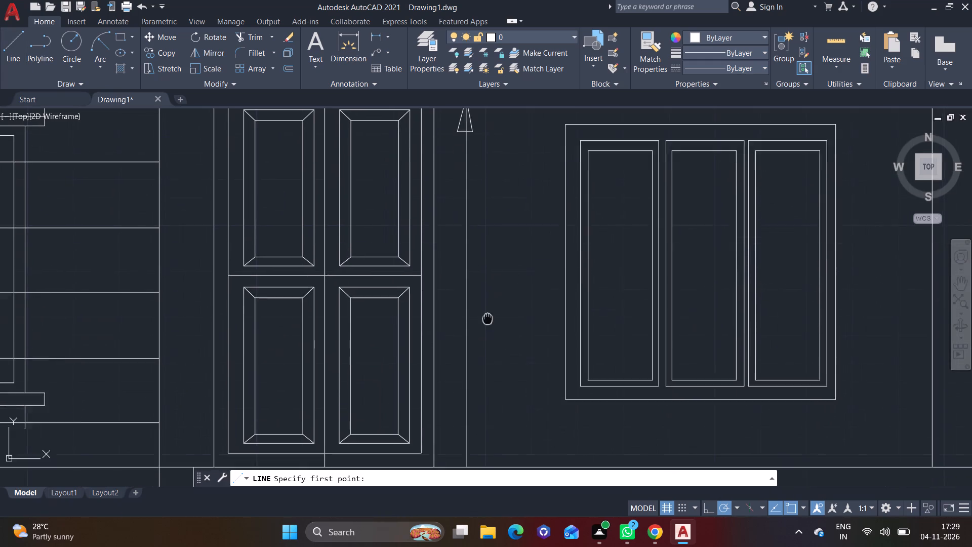
middle_click_drag(489, 310, 491, 303)
left_click(473, 425)
scroll(473, 425, "up", 2)
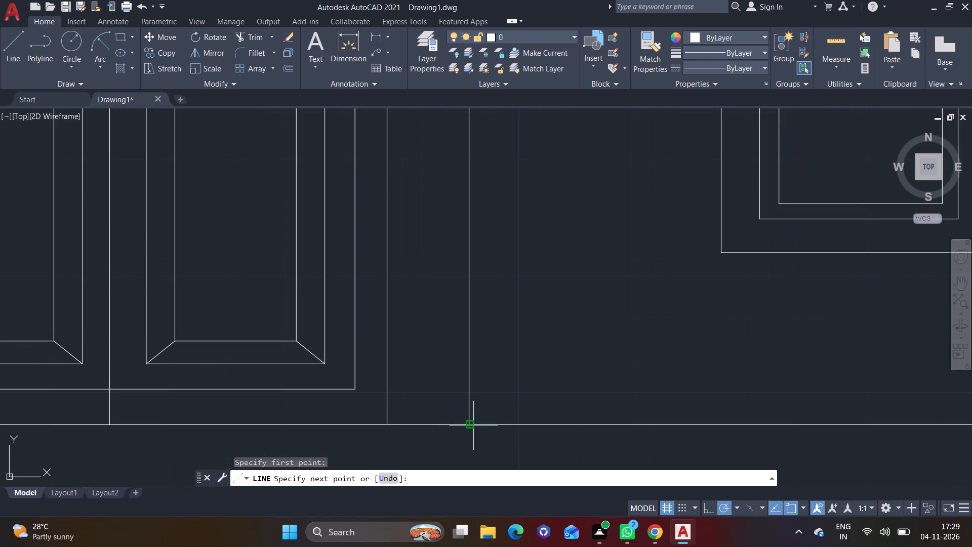
left_click(450, 346)
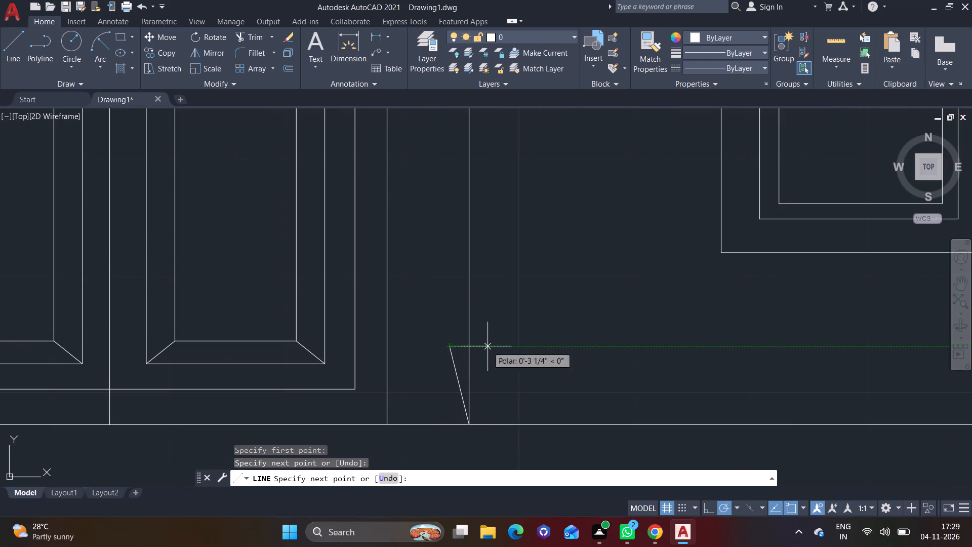
left_click(488, 346)
left_click(470, 427)
right_click(470, 427)
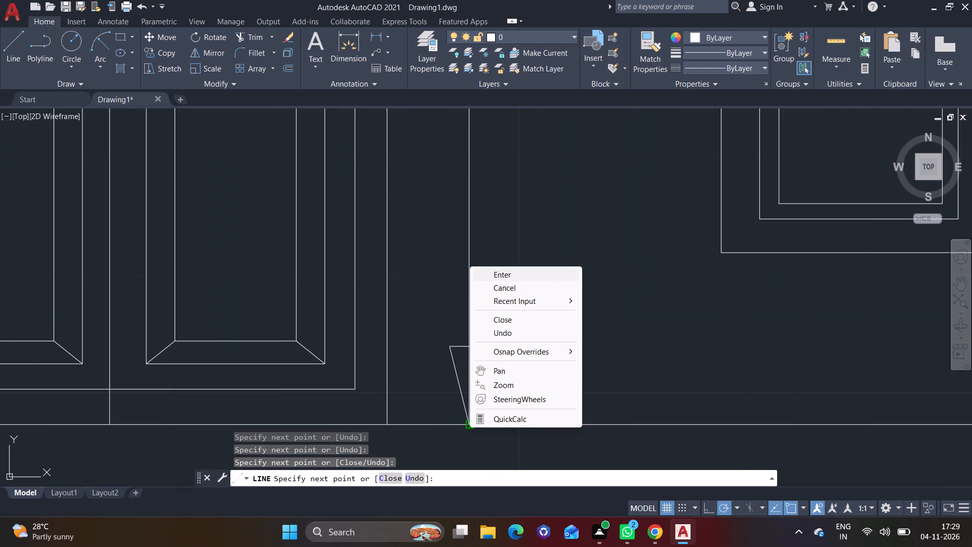
left_click(530, 277)
scroll(394, 108, "down", 1)
Draw a vertical extension line up past the canopy slab from the door outer frame's upper corner nearest the siding wall.
left_click_drag(15, 40, 24, 44)
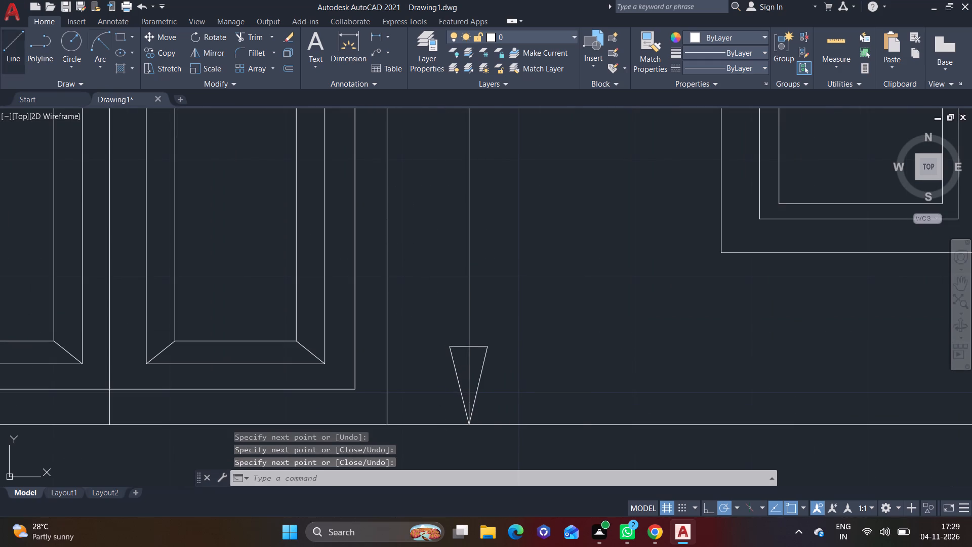
scroll(292, 212, "down", 3)
middle_click_drag(315, 243, 468, 336)
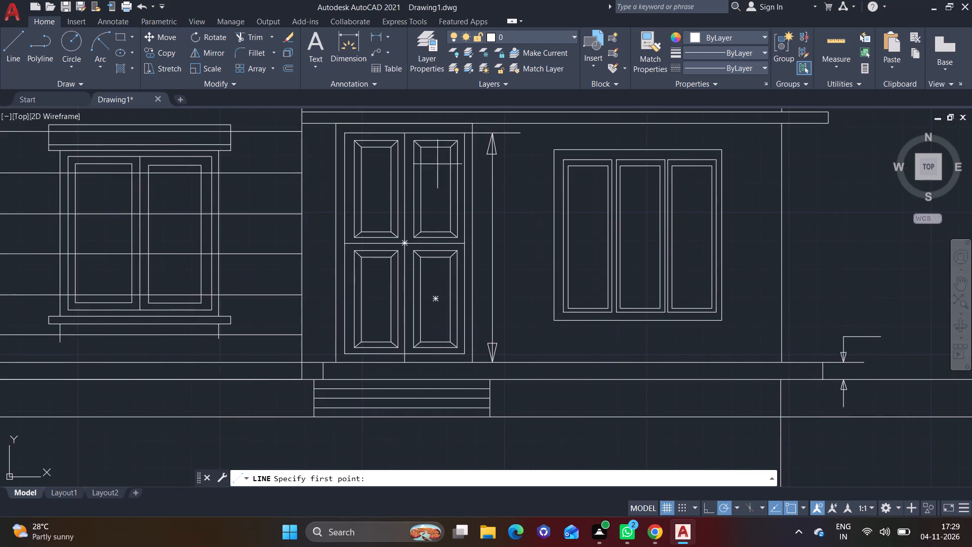
middle_click_drag(431, 151, 448, 295)
scroll(393, 255, "up", 1)
middle_click_drag(399, 236, 399, 327)
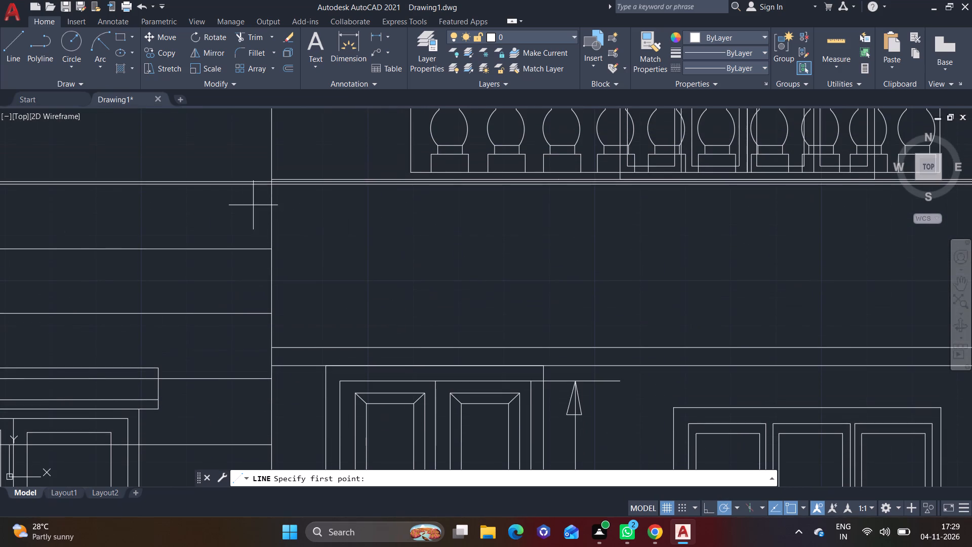
left_click(326, 366)
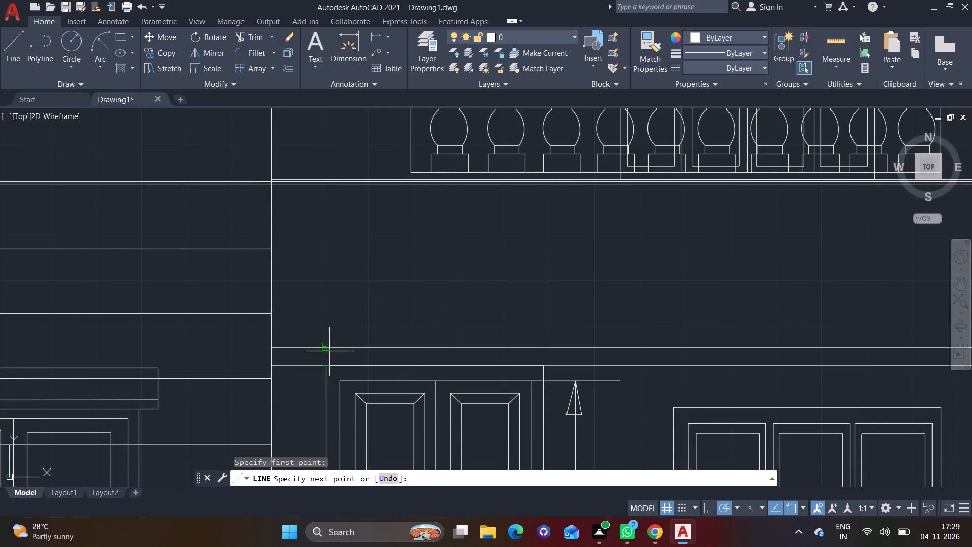
left_click(329, 226)
right_click(329, 225)
left_click(348, 230)
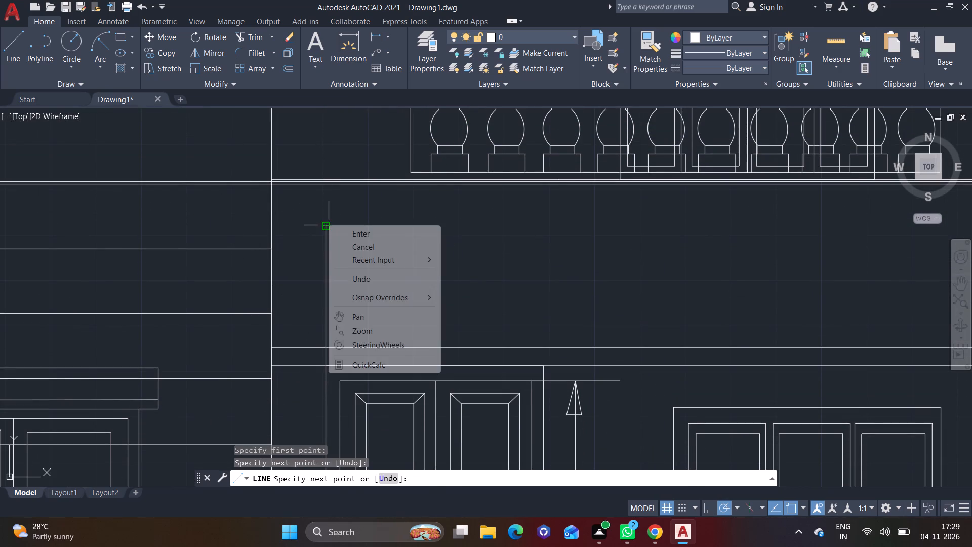
Draw a vertical extension line about 2'-7" up from the door outer frame's upper corner on the triple-window side.
left_click(8, 55)
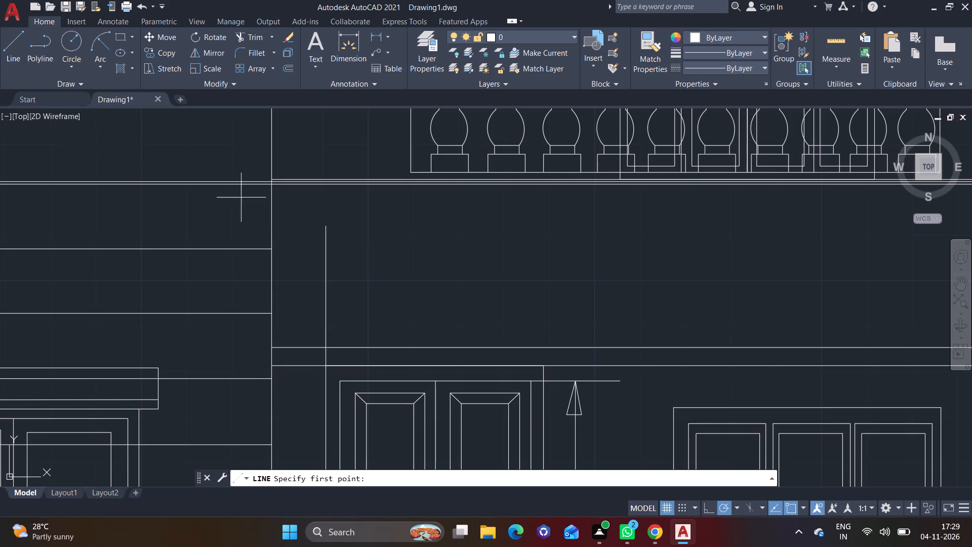
left_click(544, 364)
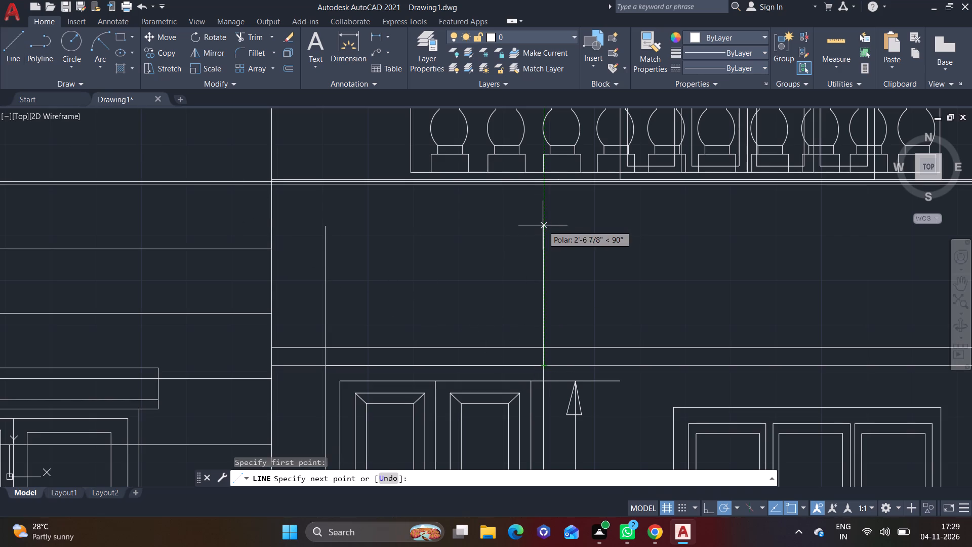
left_click(543, 225)
right_click(543, 225)
left_click(574, 236)
Draw a shorter vertical extension line, about 1'-11", up from the outer top corner of the door panel nearest the triple window.
left_click(6, 55)
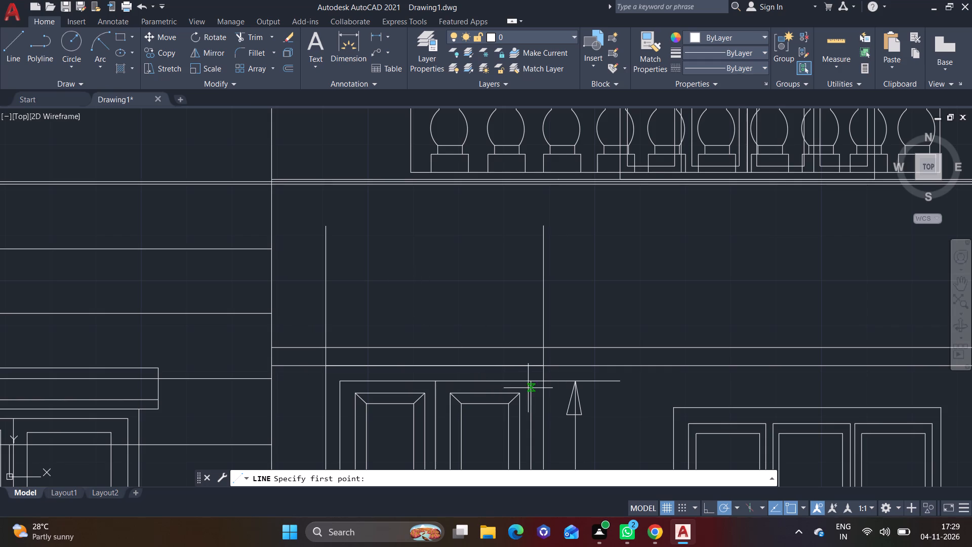
left_click(518, 394)
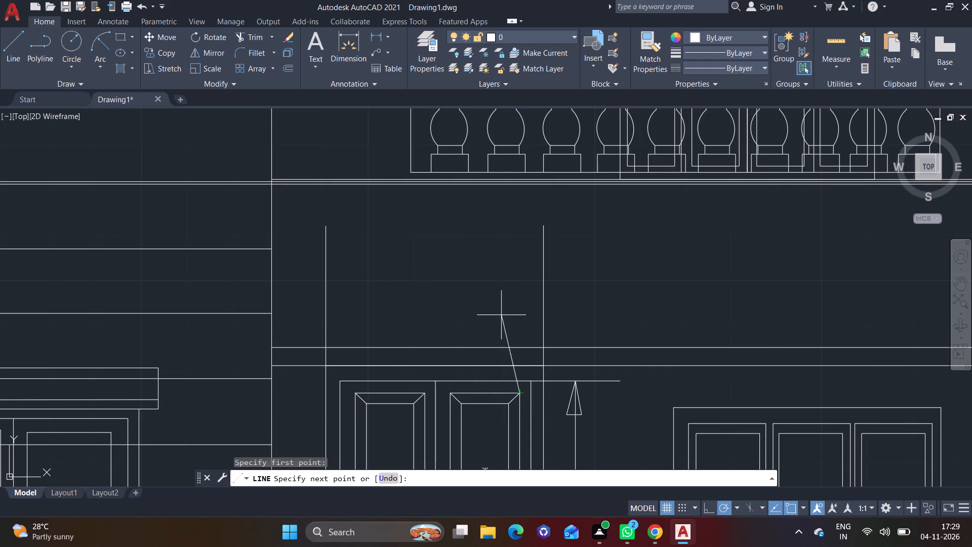
left_click(516, 288)
right_click(516, 288)
left_click(539, 298)
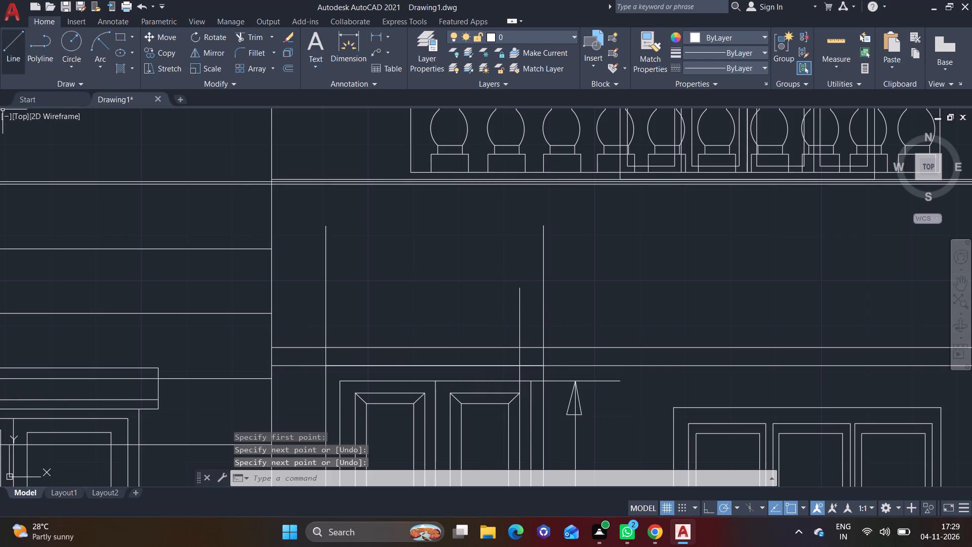
Draw a horizontal dimension line between the two tall extension lines above the door, a little below their upper ends.
left_click(19, 55)
scroll(455, 294, "up", 1)
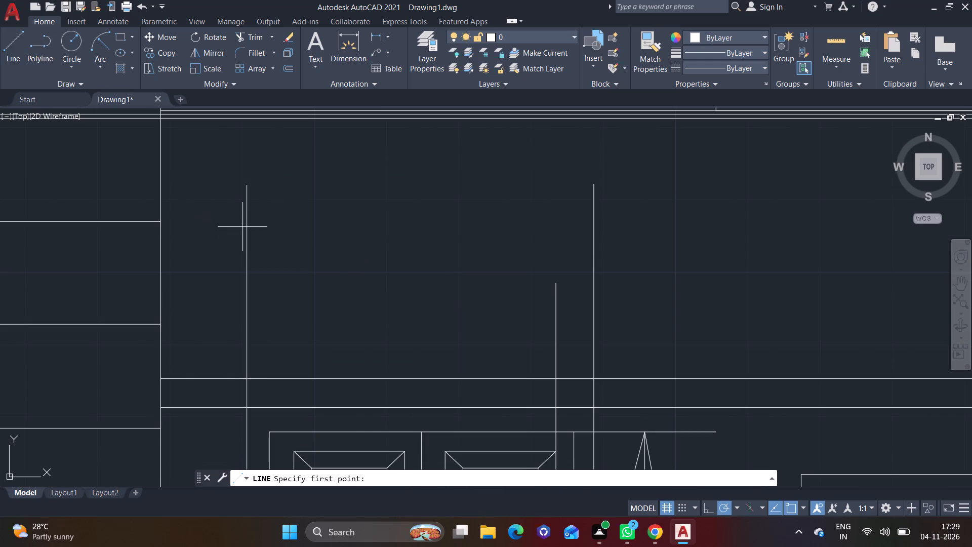
left_click(244, 226)
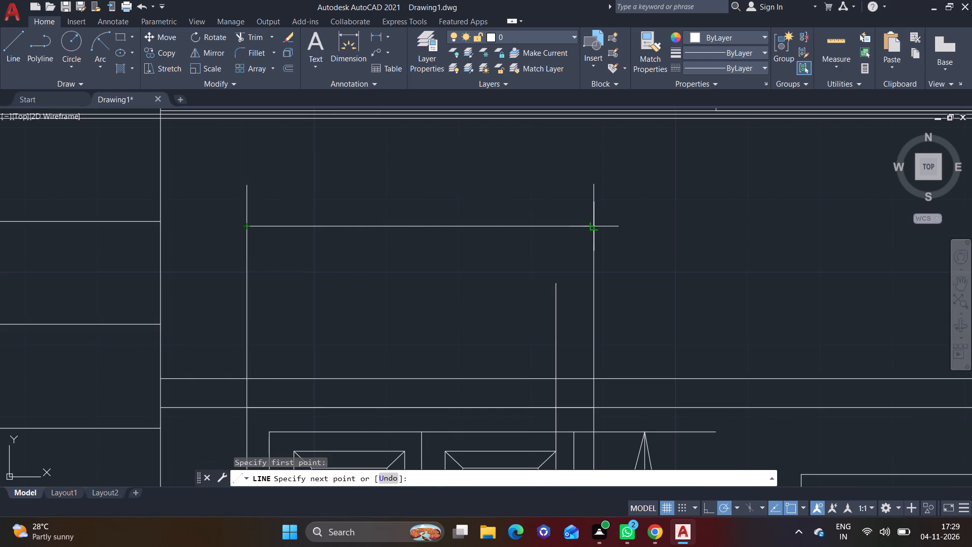
left_click(591, 222)
right_click(591, 222)
left_click(624, 229)
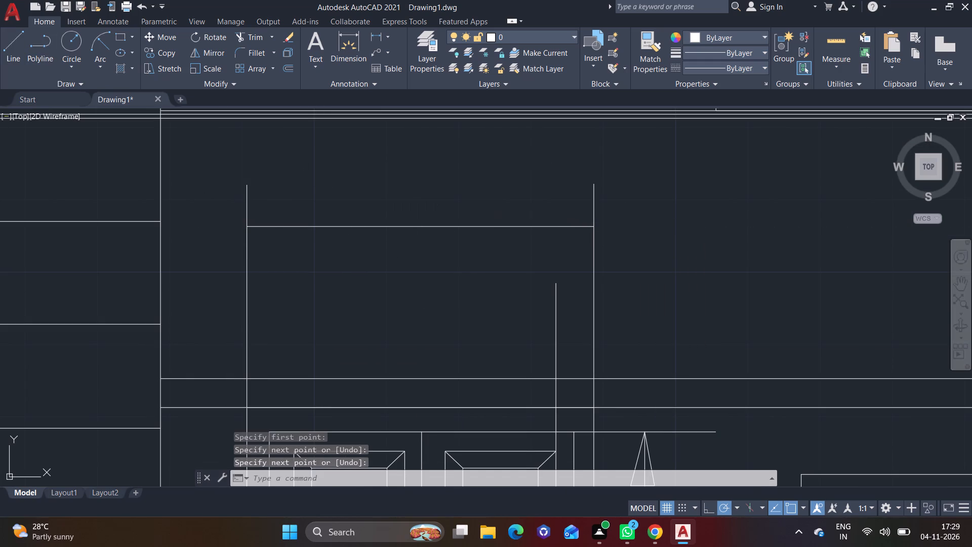
Draw a second, lower horizontal dimension line from the short extension line across to the siding-side extension line.
left_click(6, 64)
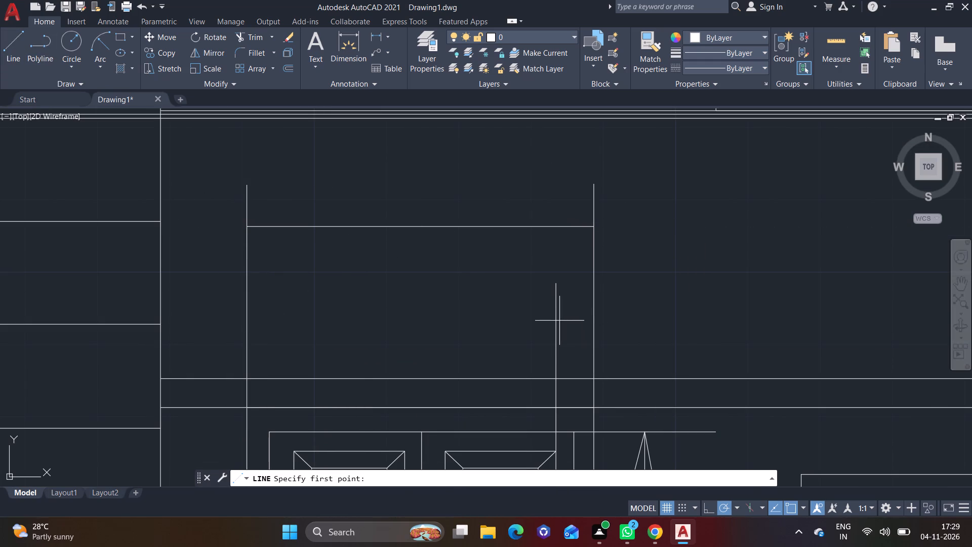
left_click(555, 321)
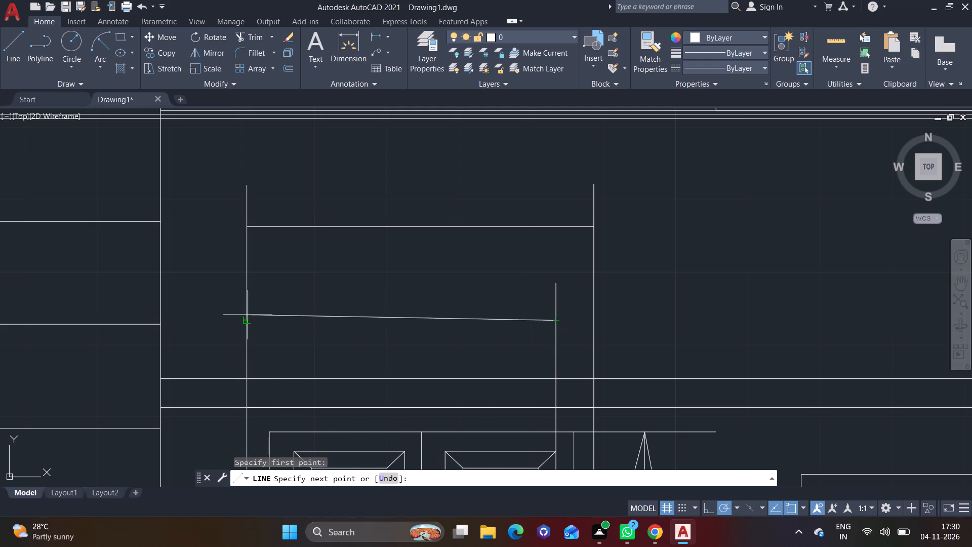
left_click(246, 316)
right_click(246, 316)
left_click(286, 322)
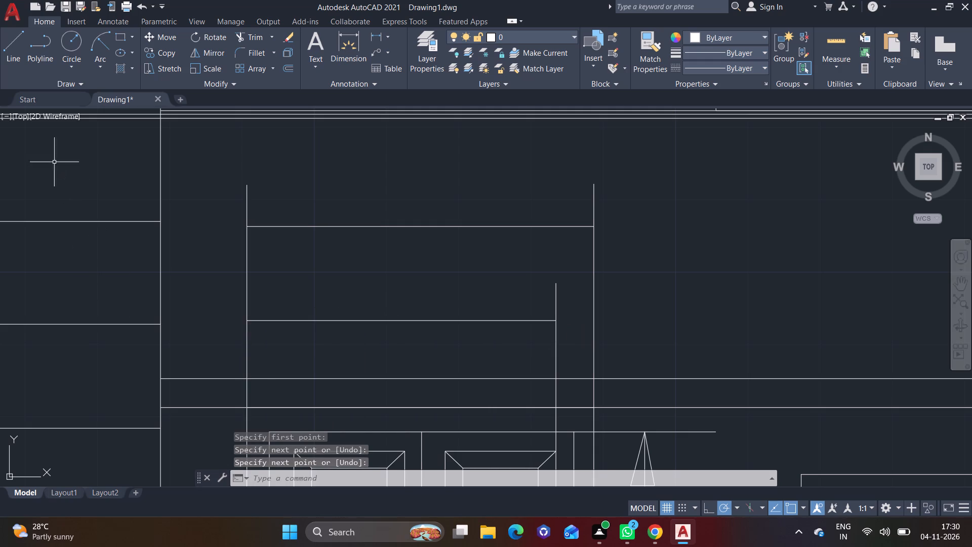
Draw a triangular arrowhead at the siding-side end of the upper horizontal dimension line, pointing outward to the extension line.
left_click(7, 62)
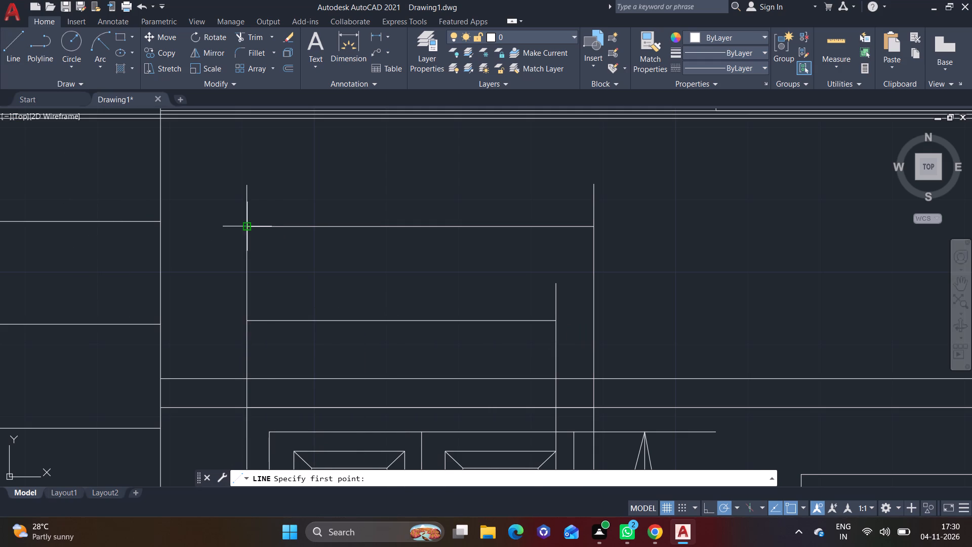
left_click(248, 226)
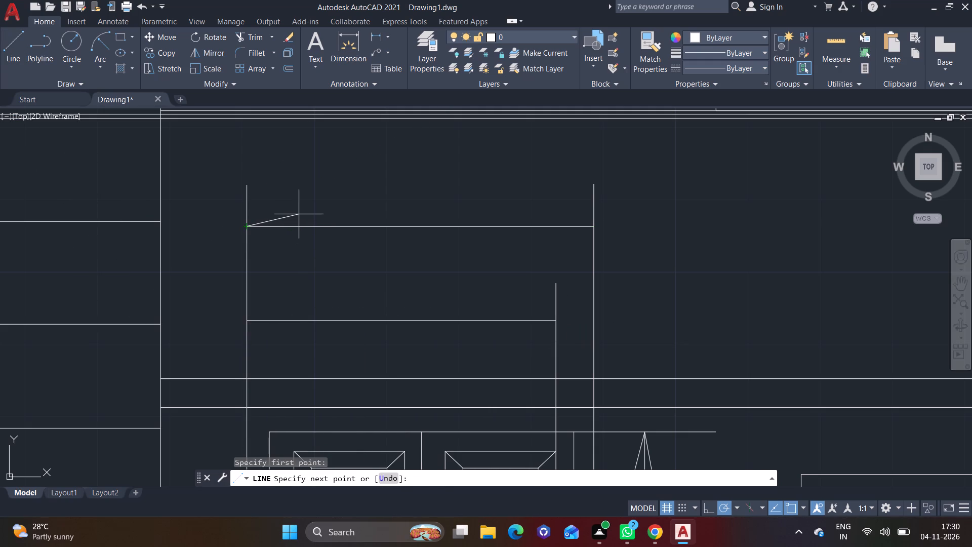
left_click(299, 214)
left_click(300, 241)
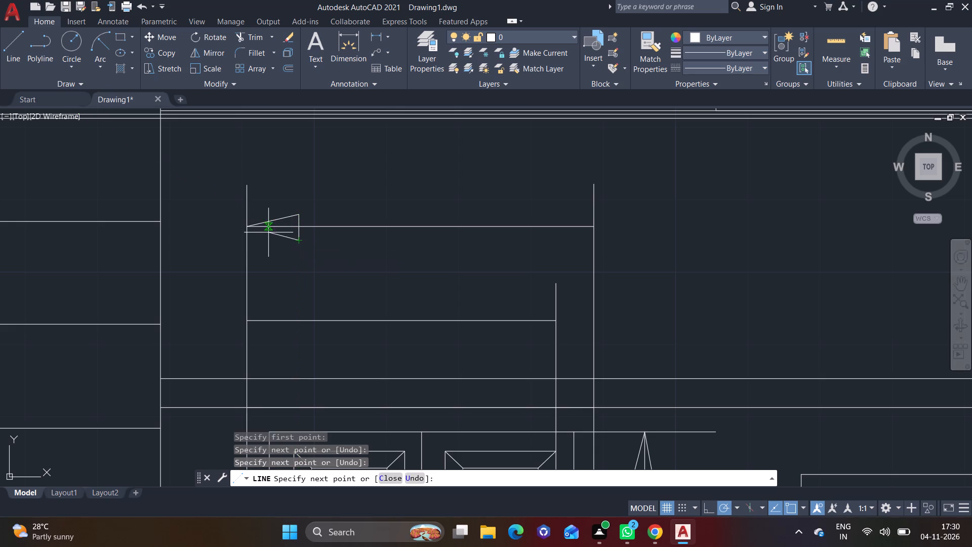
left_click(246, 226)
right_click(246, 226)
left_click(281, 231)
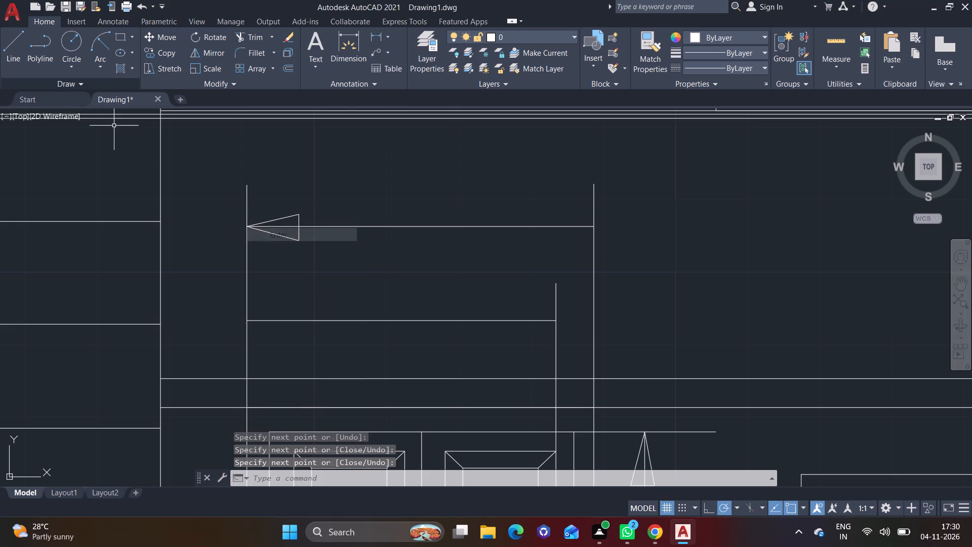
Draw a triangular arrowhead at the siding-side end of the lower horizontal dimension line, with its tip on the extension line.
left_click(15, 51)
left_click(248, 324)
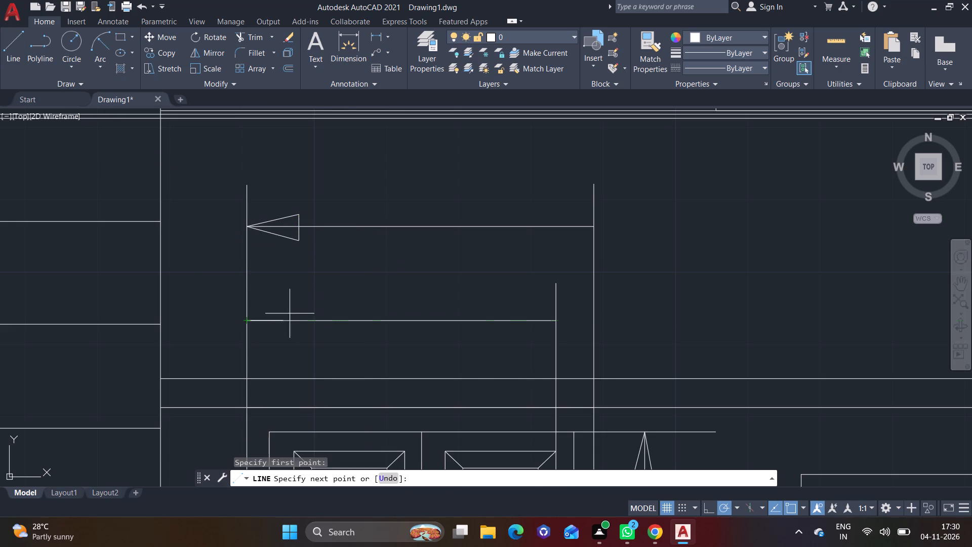
left_click(301, 306)
left_click(303, 333)
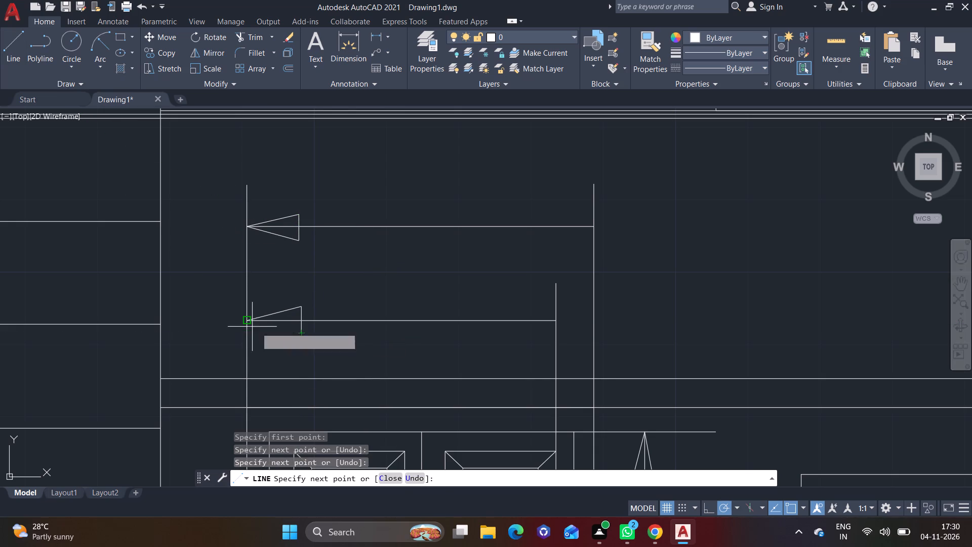
left_click(246, 321)
right_click(246, 321)
left_click(295, 332)
Draw a triangular arrowhead at the lower dimension line's other end, pointing to the short extension line.
left_click(17, 57)
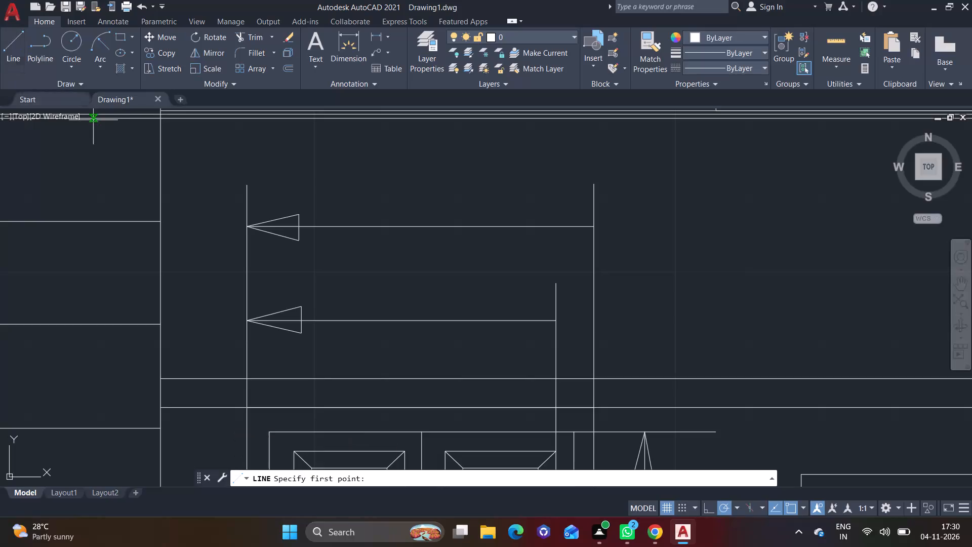
left_click(557, 324)
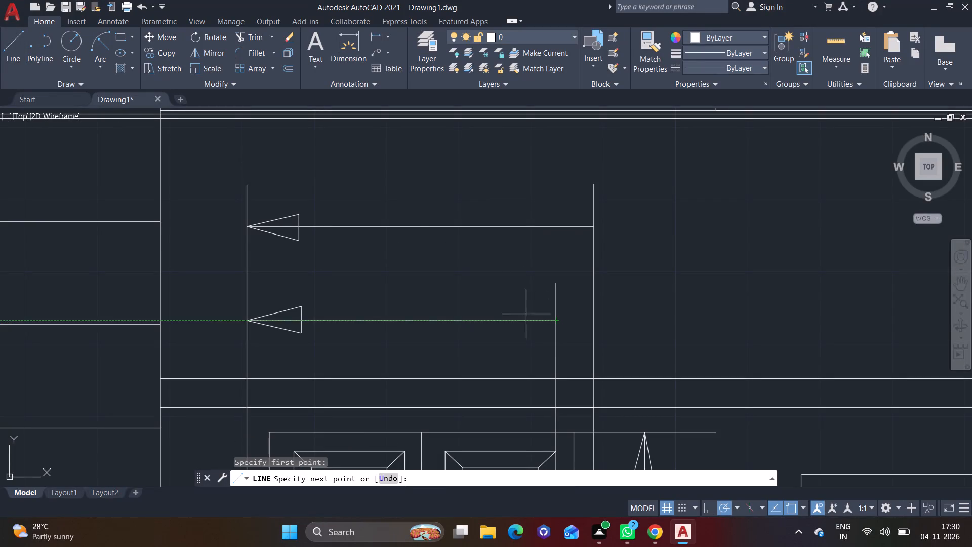
left_click(505, 303)
left_click(508, 334)
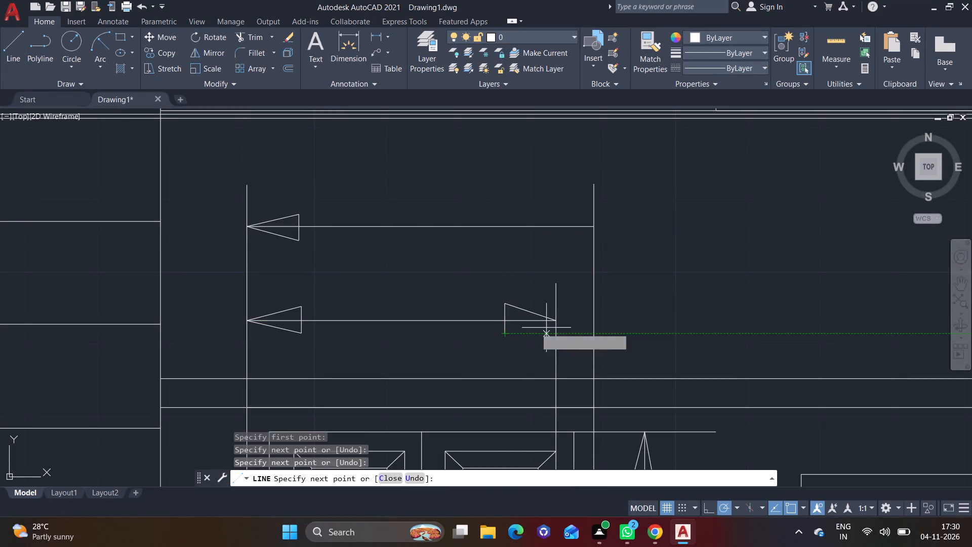
left_click(557, 320)
right_click(557, 320)
left_click(583, 324)
Draw a triangular arrowhead at the triple-window-side end of the upper dimension line, pointing to the tall extension line.
left_click(18, 48)
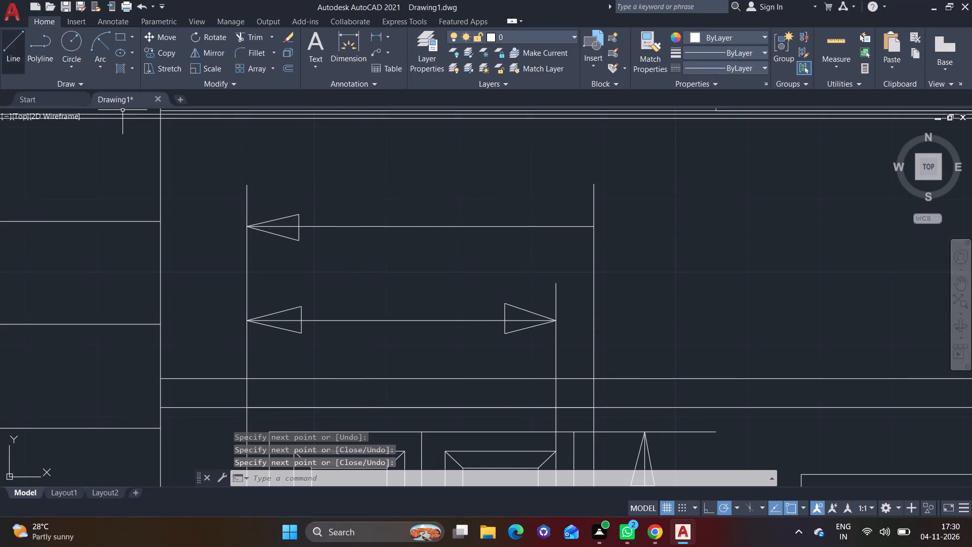
left_click(592, 227)
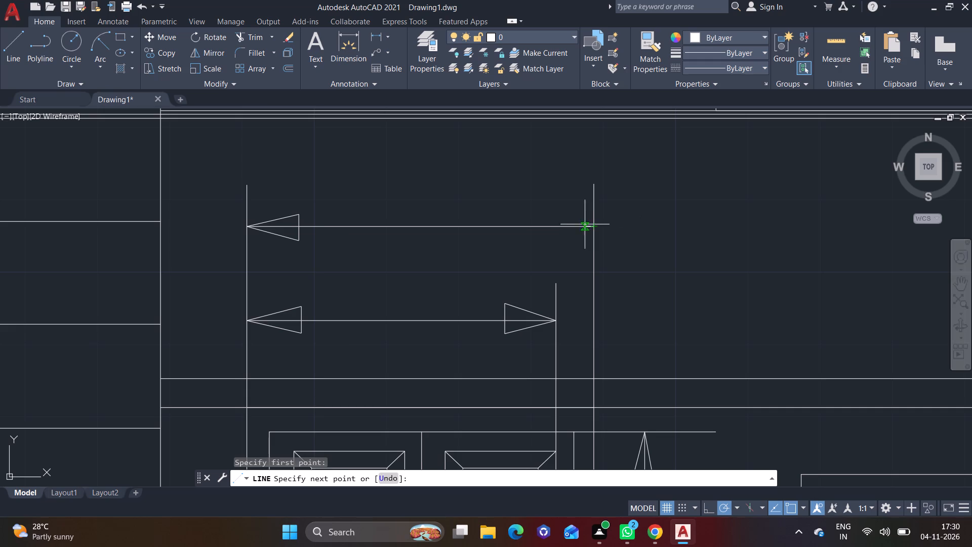
left_click(538, 212)
left_click(537, 240)
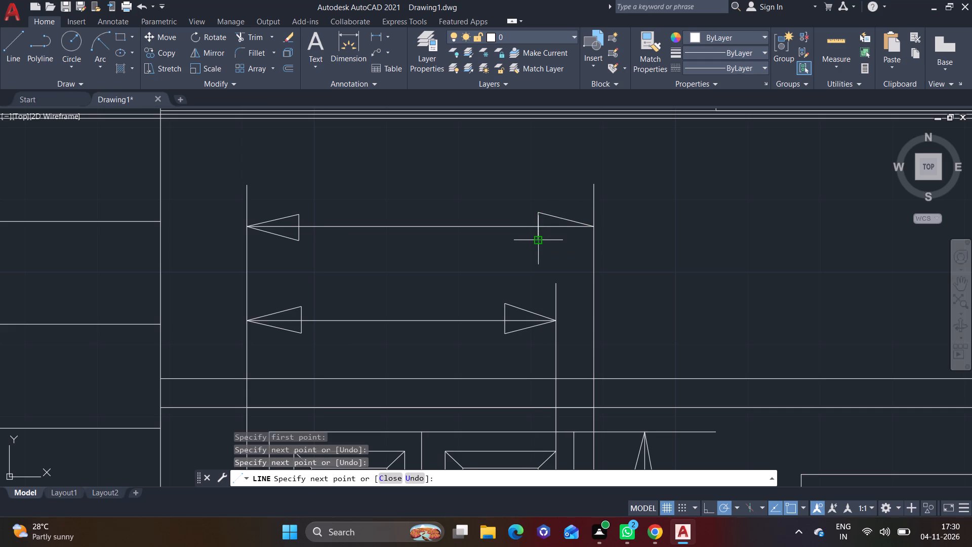
left_click(587, 229)
right_click(587, 229)
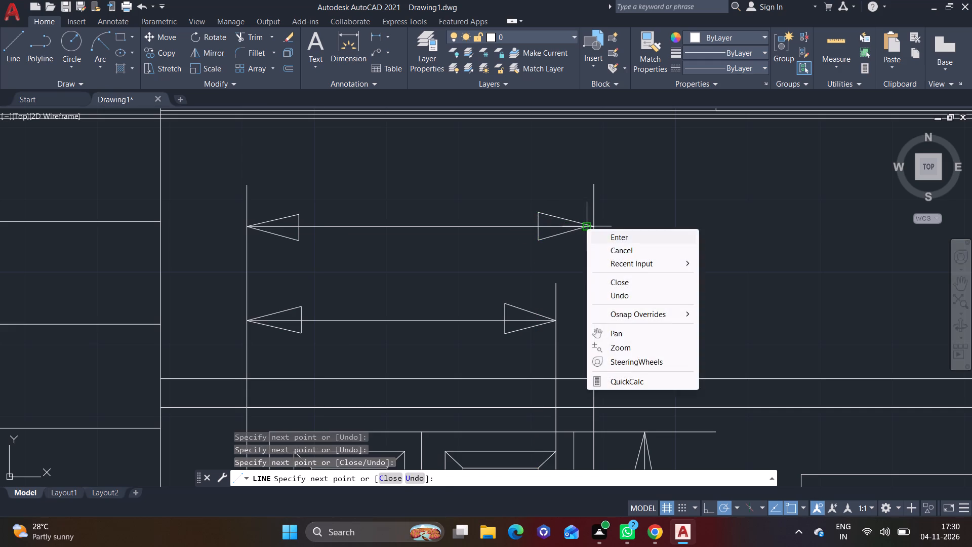
right_click(609, 233)
Draw a horizontal extension line from the lintel's top corner on the siding window farthest from the door, towards the neighbouring window.
scroll(682, 283, "down", 2)
scroll(640, 329, "down", 2)
middle_click_drag(639, 366, 643, 363)
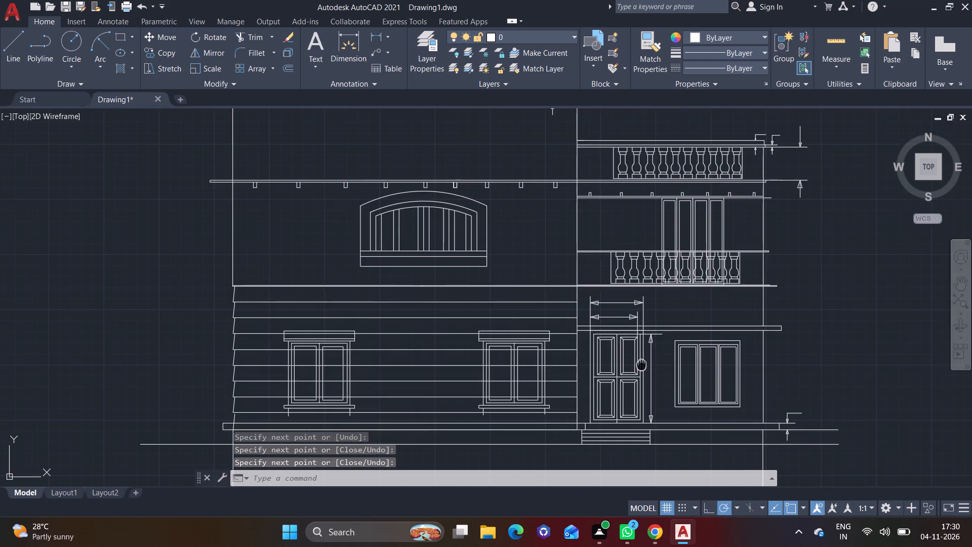
middle_click_drag(643, 363, 707, 251)
left_click(5, 48)
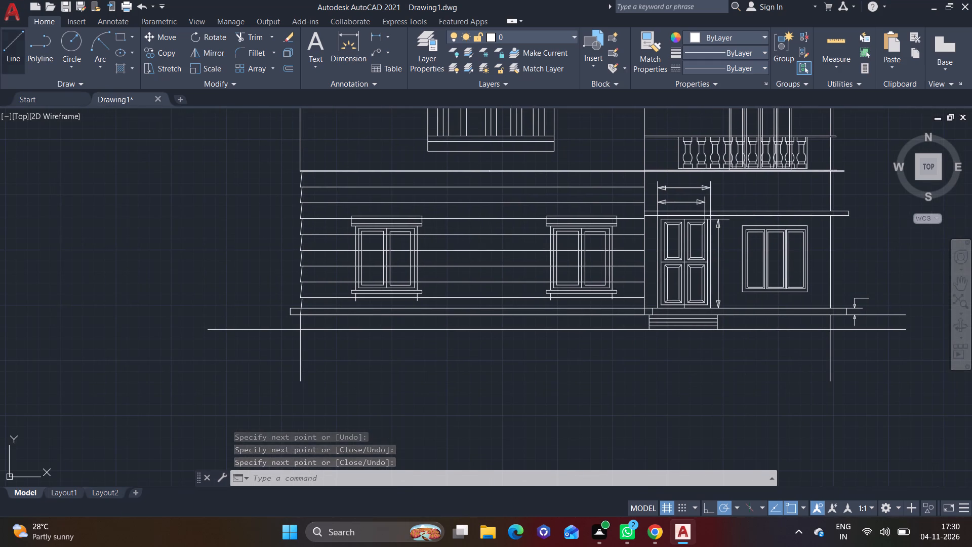
scroll(414, 246, "up", 1)
scroll(462, 242, "up", 1)
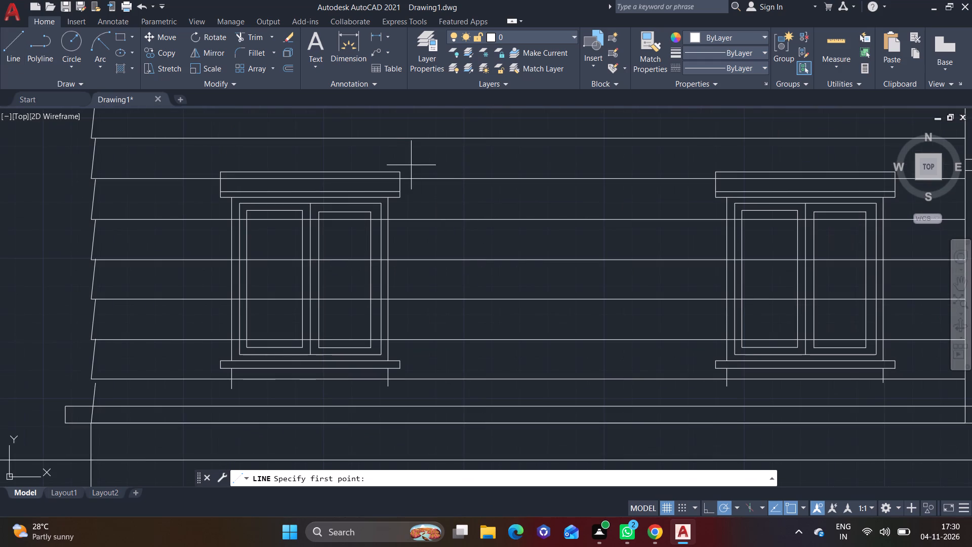
left_click(399, 174)
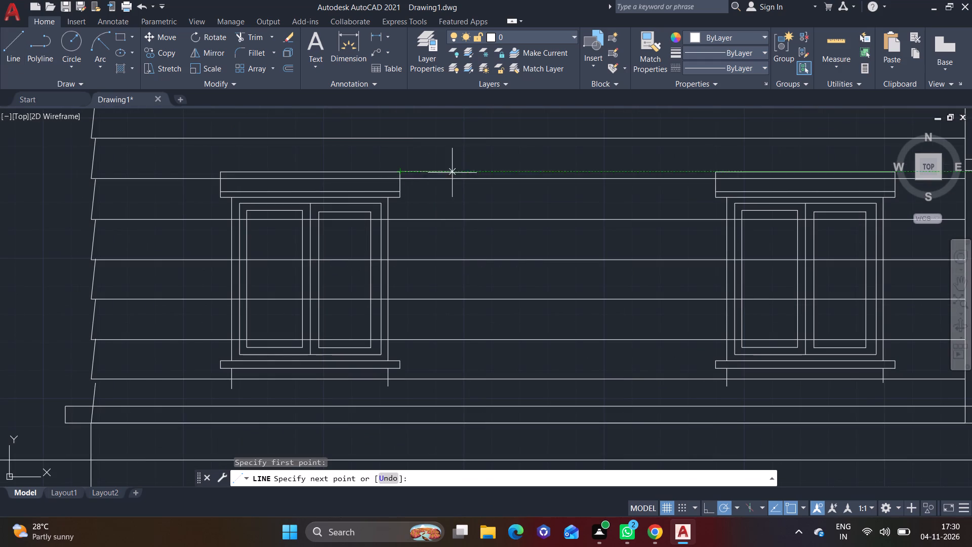
left_click(488, 169)
right_click(488, 168)
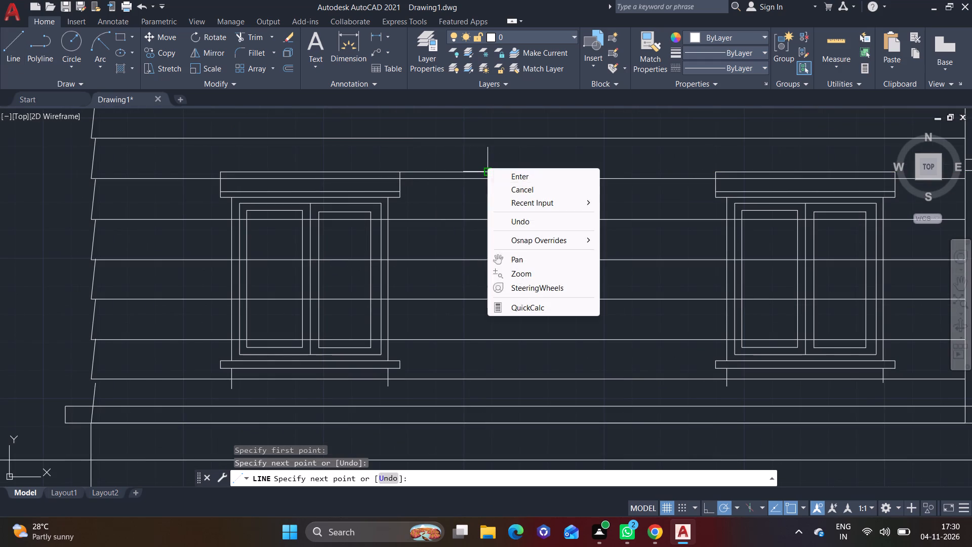
left_click(518, 177)
Draw a matching horizontal extension line from the top corner of the same window's sill, towards the neighbouring window.
left_click(5, 51)
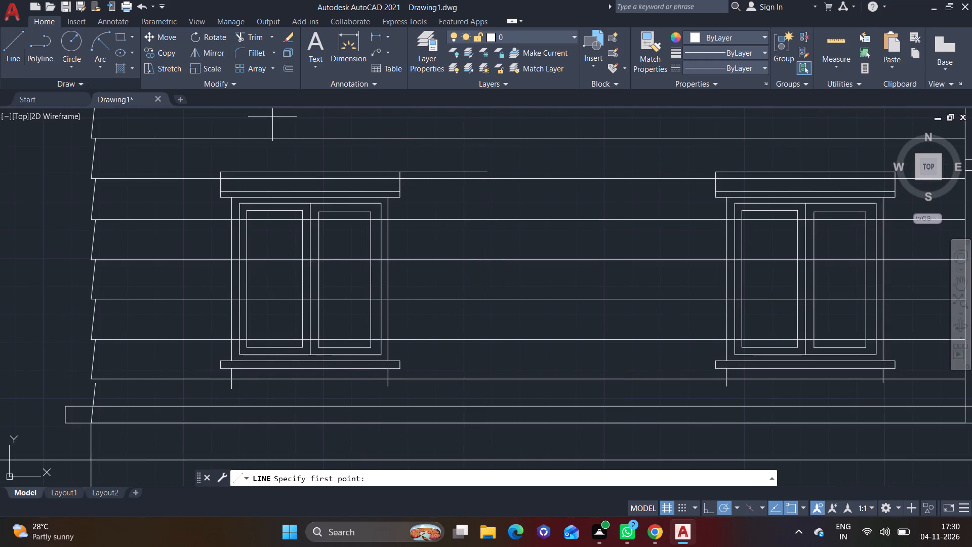
middle_click_drag(434, 314, 395, 224)
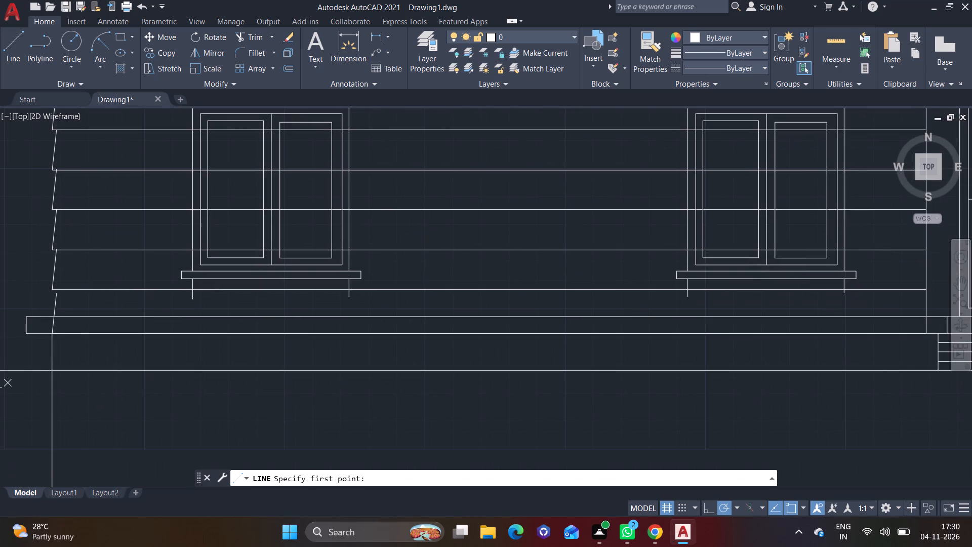
left_click(361, 268)
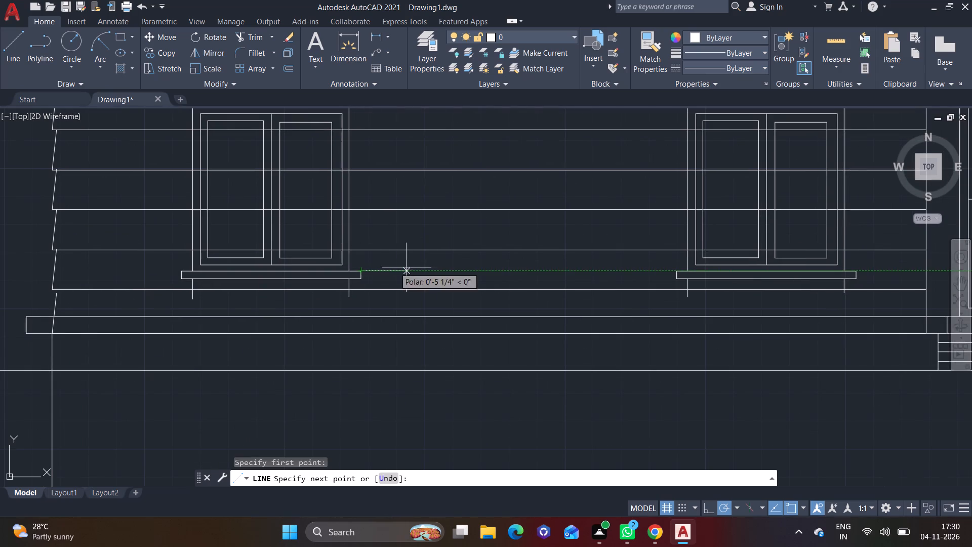
left_click(448, 268)
right_click(448, 268)
left_click(466, 273)
Draw a vertical dimension line between the window's sill and lintel extension lines.
scroll(385, 265, "down", 1)
middle_click_drag(385, 265, 403, 311)
left_click(13, 56)
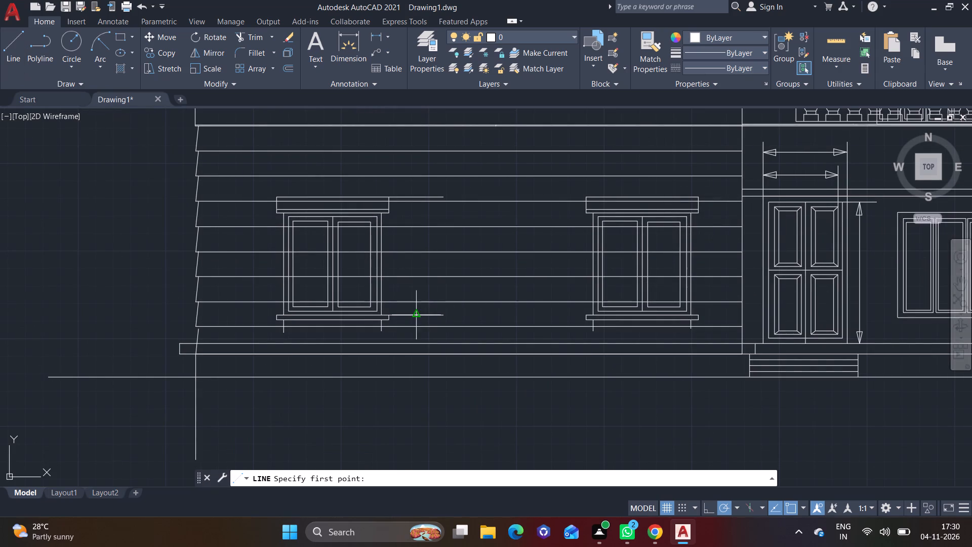
left_click(419, 316)
left_click(414, 197)
right_click(414, 196)
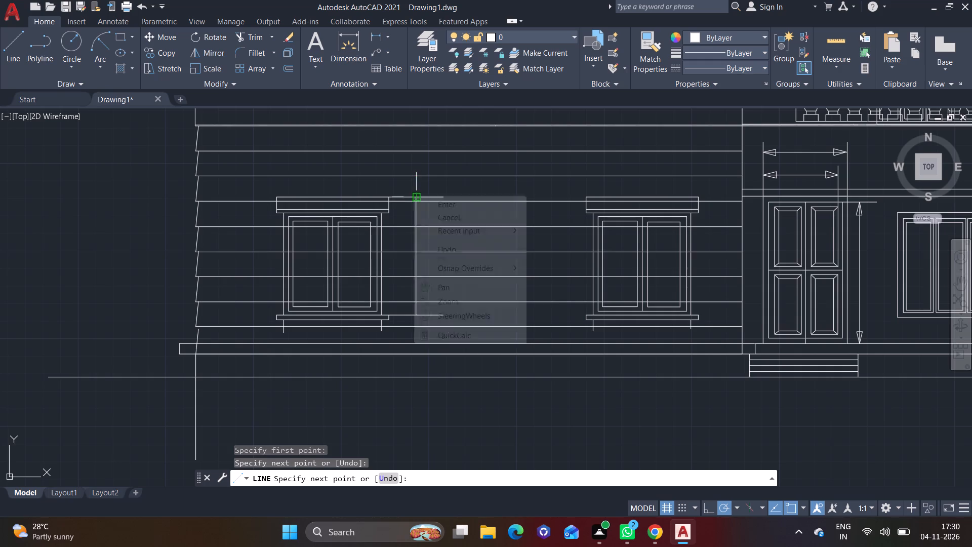
left_click(448, 206)
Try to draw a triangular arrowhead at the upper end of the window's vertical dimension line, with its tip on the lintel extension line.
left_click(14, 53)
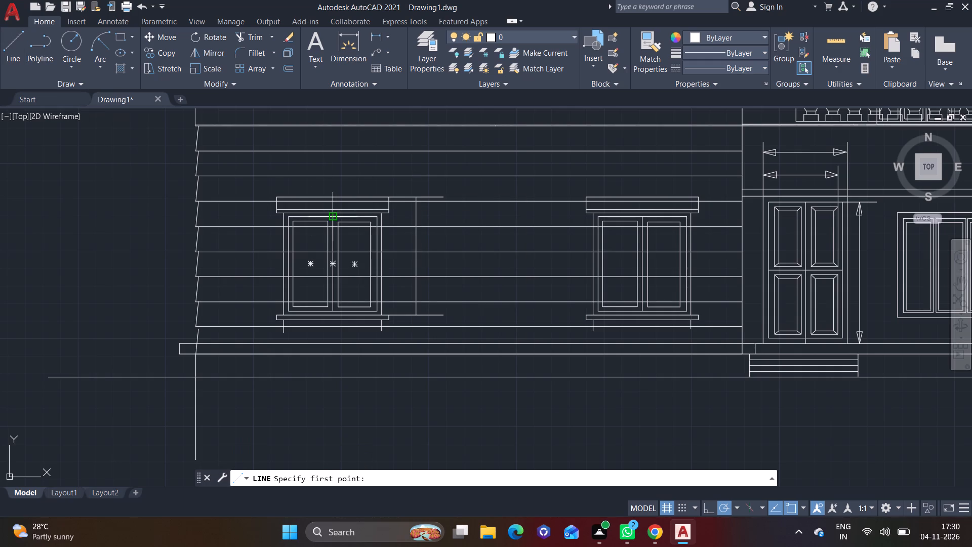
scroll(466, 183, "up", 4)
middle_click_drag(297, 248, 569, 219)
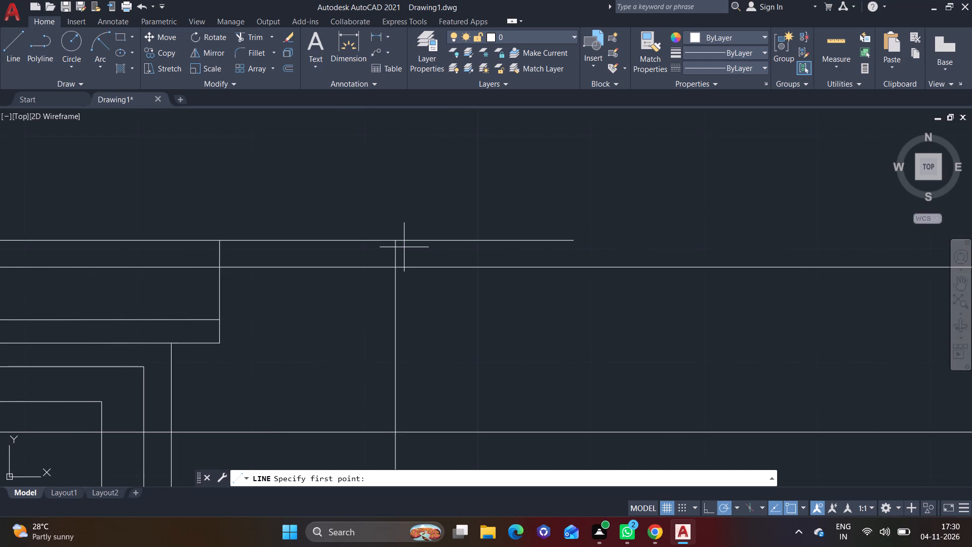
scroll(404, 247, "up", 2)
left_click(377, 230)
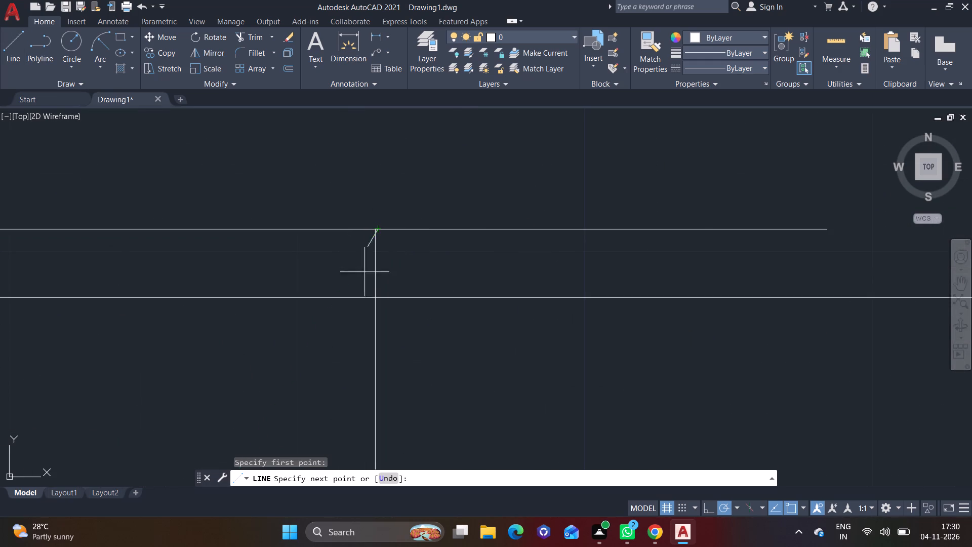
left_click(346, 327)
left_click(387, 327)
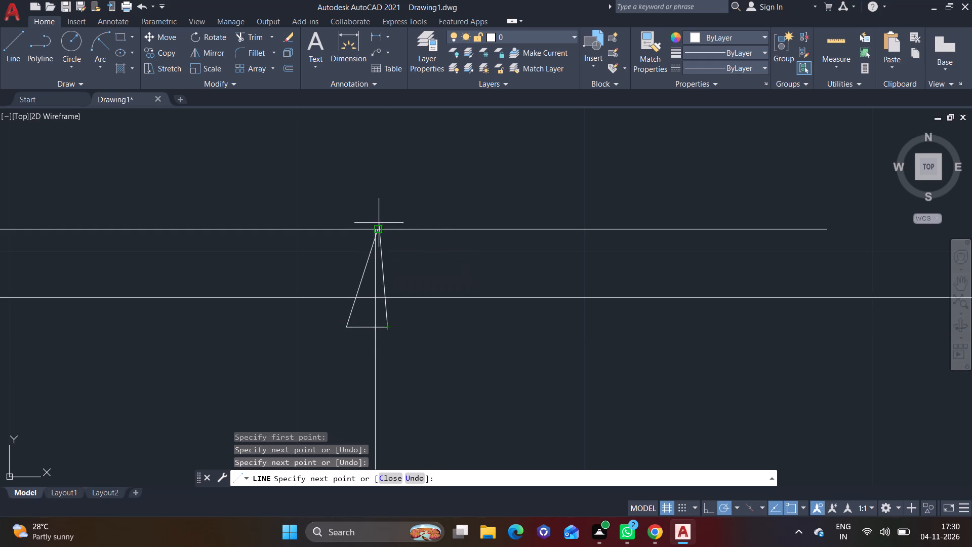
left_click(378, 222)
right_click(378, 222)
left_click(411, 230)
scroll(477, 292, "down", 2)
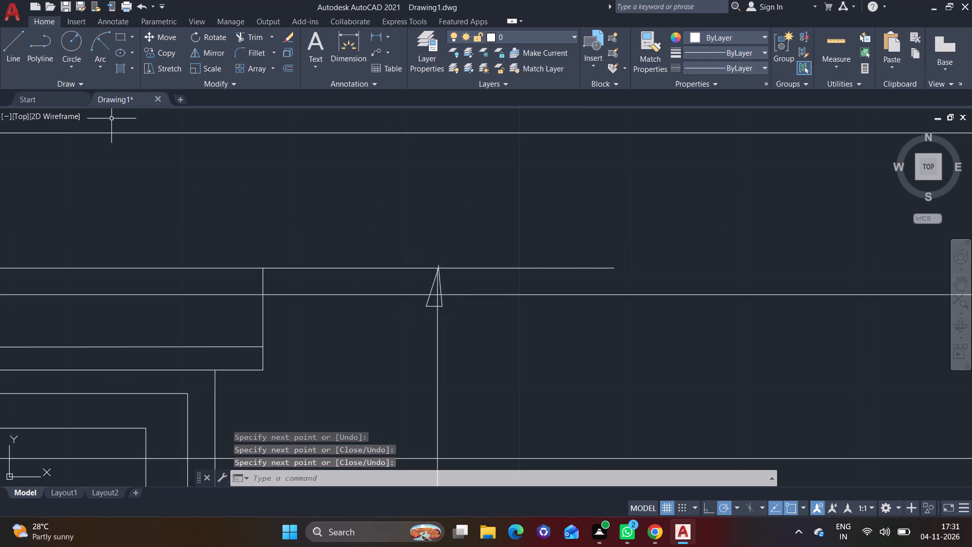
Draw a triangular arrowhead at the lower end of the window's vertical dimension line, pointing down to the sill extension line.
left_click(7, 58)
scroll(411, 294, "down", 3)
middle_click_drag(528, 418, 542, 253)
scroll(420, 324, "up", 2)
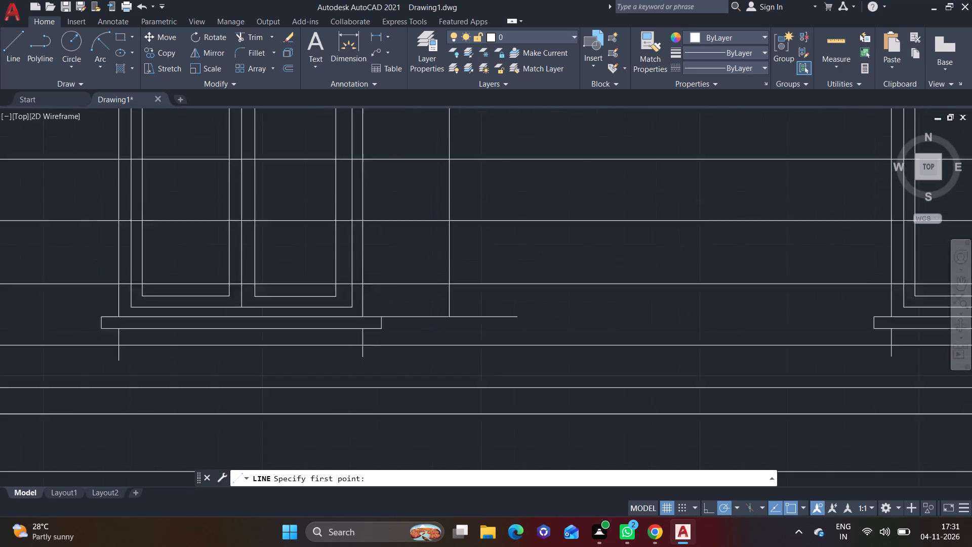
scroll(420, 324, "up", 1)
left_click(487, 305)
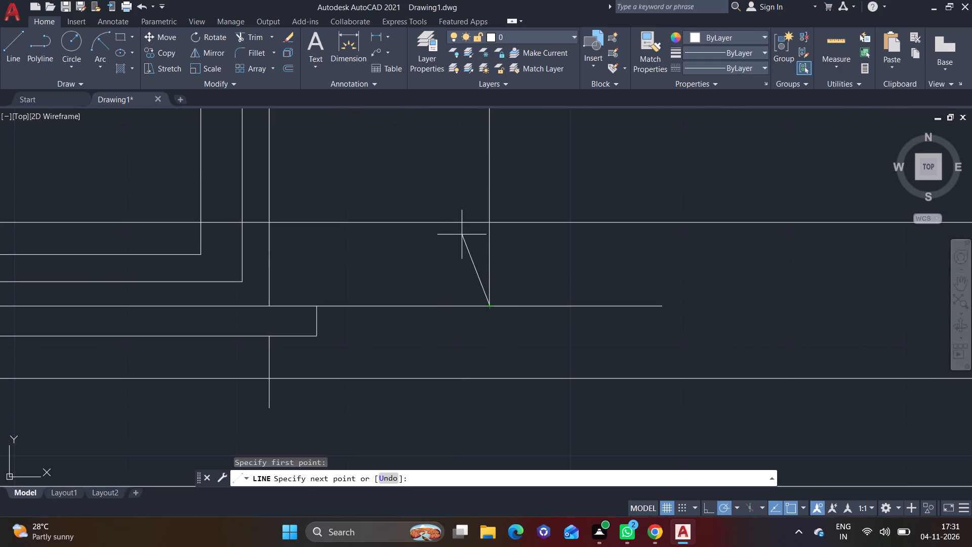
left_click(466, 231)
left_click(519, 236)
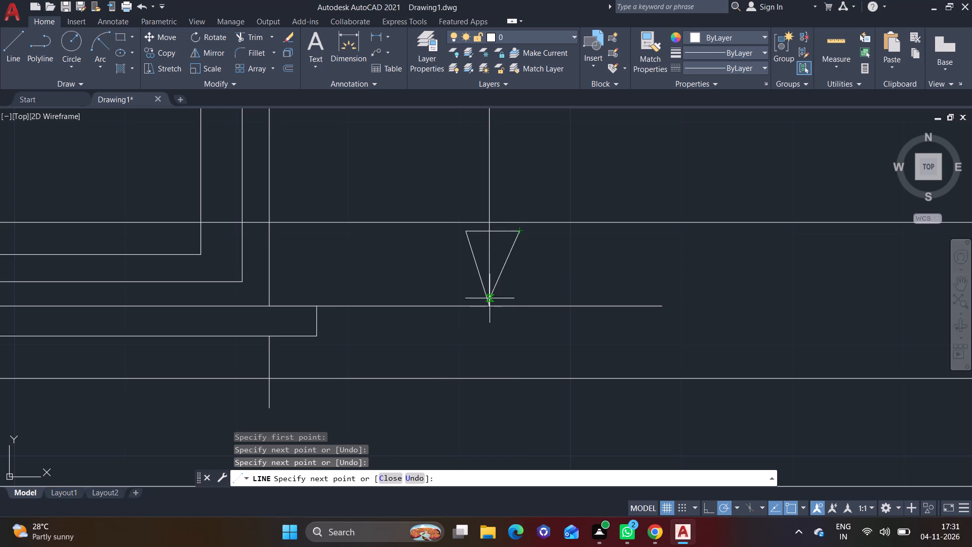
left_click(488, 305)
right_click(488, 305)
left_click(526, 312)
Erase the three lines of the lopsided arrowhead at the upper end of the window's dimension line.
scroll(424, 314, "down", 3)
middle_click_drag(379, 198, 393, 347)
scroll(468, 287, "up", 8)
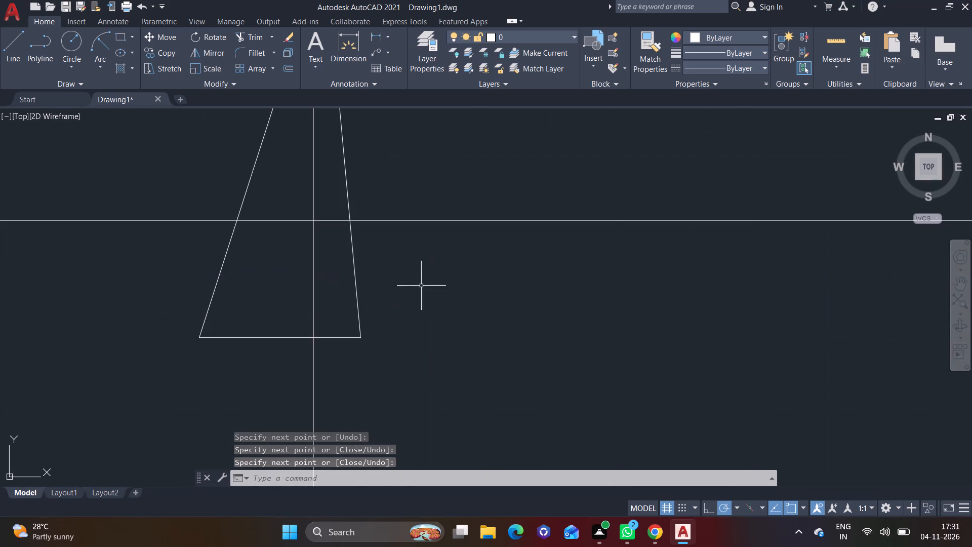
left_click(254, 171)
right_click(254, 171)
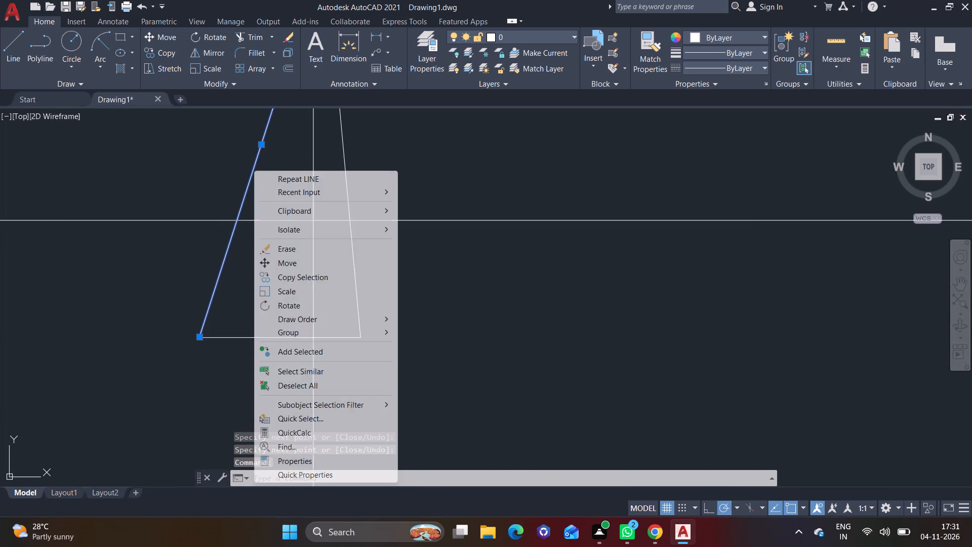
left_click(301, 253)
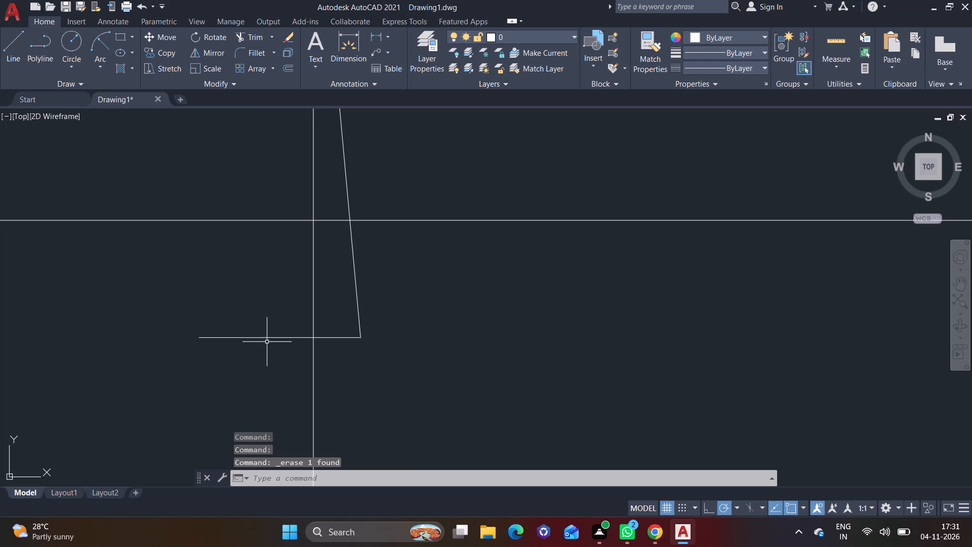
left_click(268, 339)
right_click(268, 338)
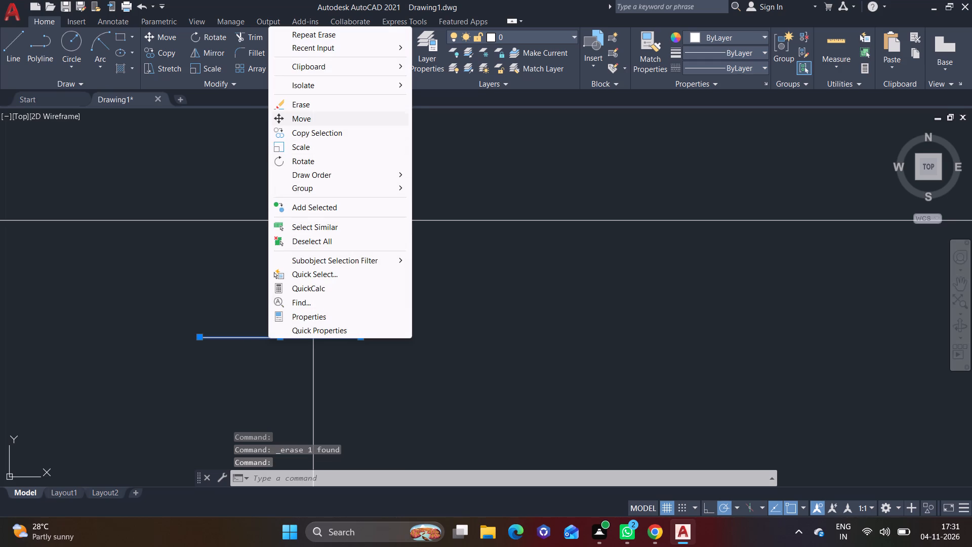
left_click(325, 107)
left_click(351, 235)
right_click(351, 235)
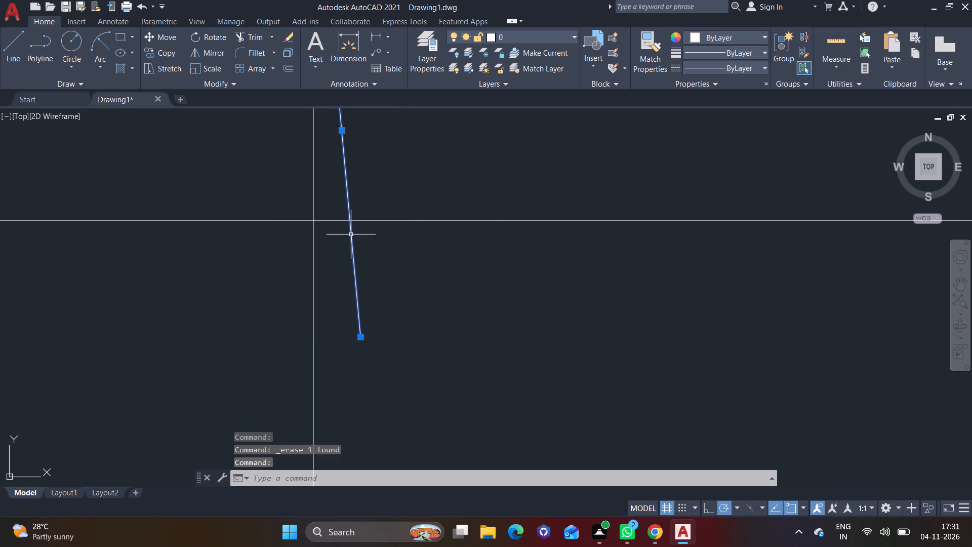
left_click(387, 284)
Draw an evenly centred triangular arrowhead at the upper end of the window's vertical dimension line, with its tip on the lintel extension line.
scroll(388, 271, "down", 1)
middle_click_drag(390, 264, 504, 394)
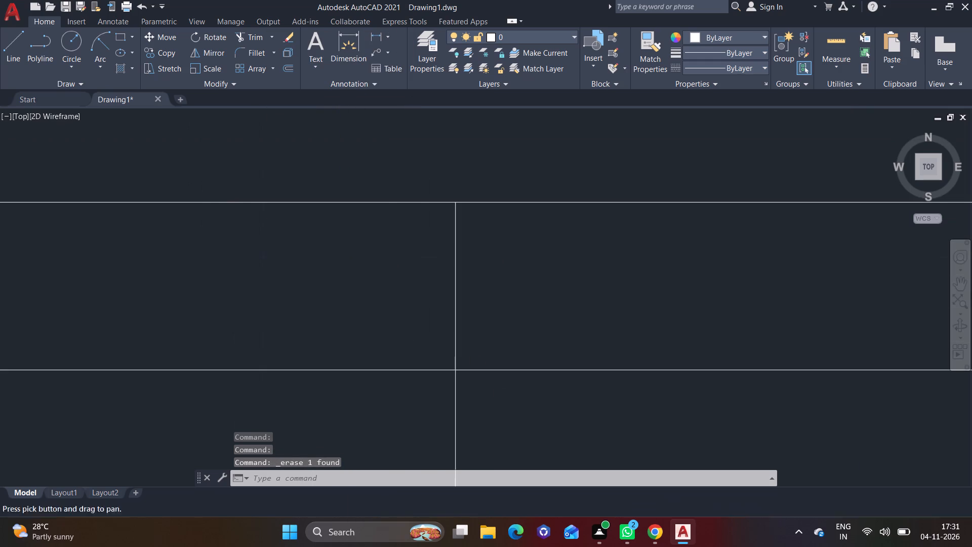
left_click(16, 49)
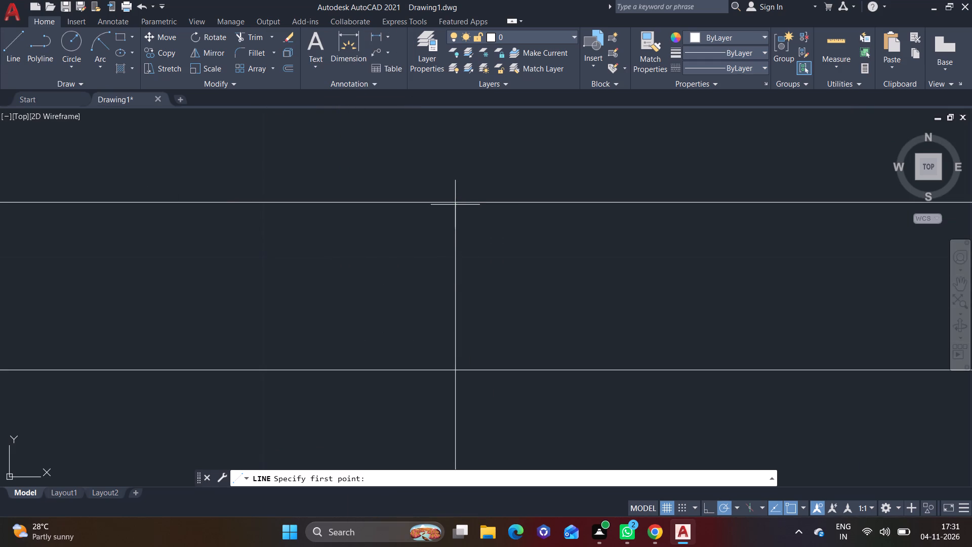
left_click(455, 205)
middle_click_drag(417, 330, 429, 242)
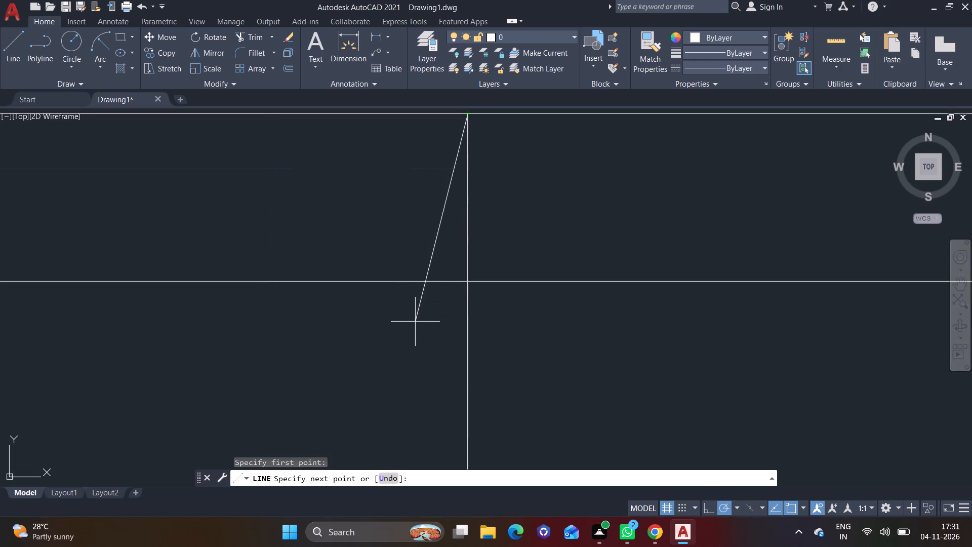
left_click(407, 326)
left_click(517, 327)
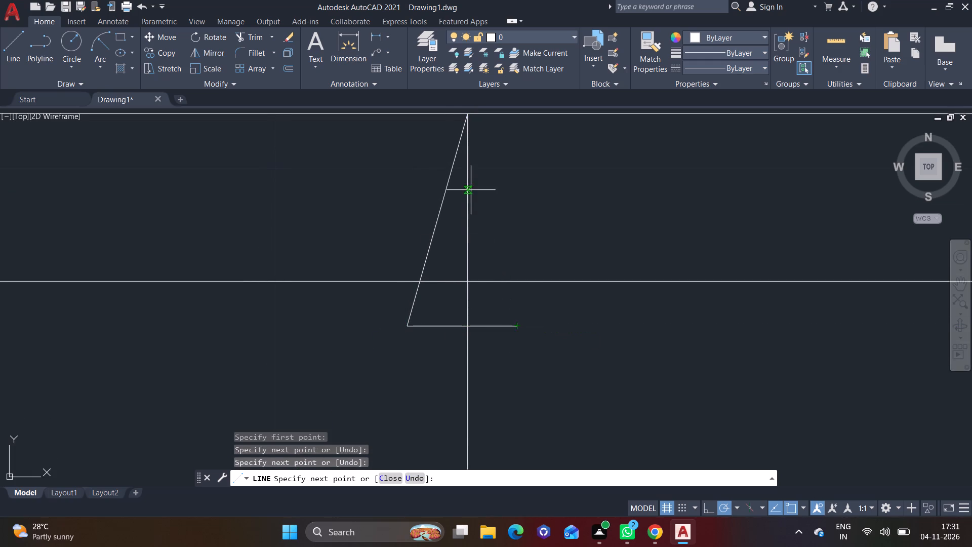
left_click(467, 111)
right_click(467, 111)
left_click(508, 121)
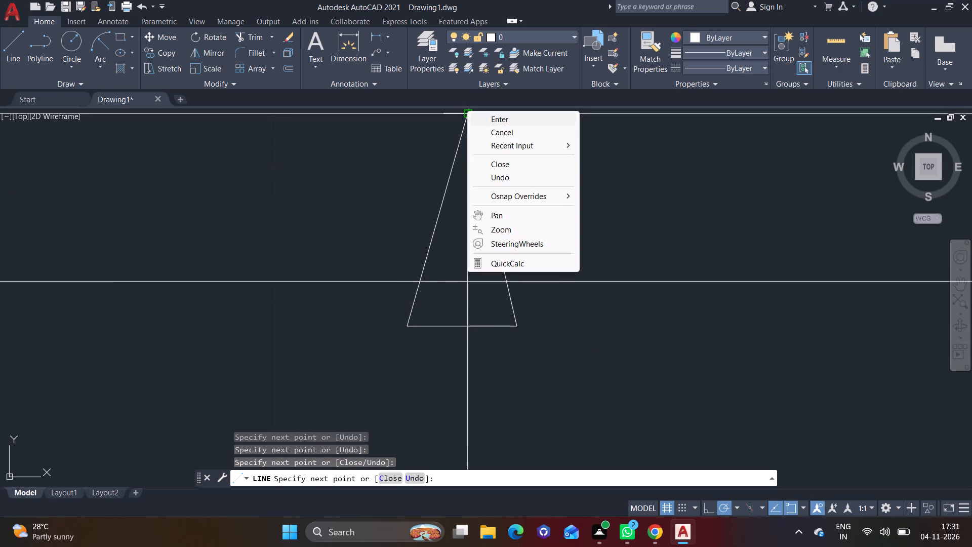
Draw a 4" deep horizontal bar, open at its outer end, across the main block's left wall edge in the top cladding board.
scroll(469, 250, "down", 3)
scroll(484, 339, "down", 3)
middle_click_drag(564, 343, 591, 189)
scroll(588, 269, "down", 2)
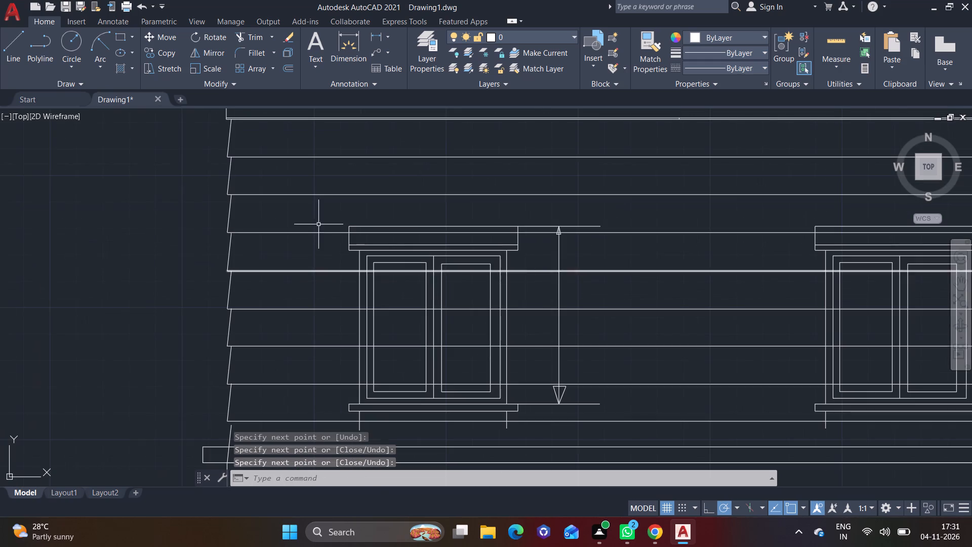
left_click(14, 61)
middle_click_drag(379, 308, 400, 229)
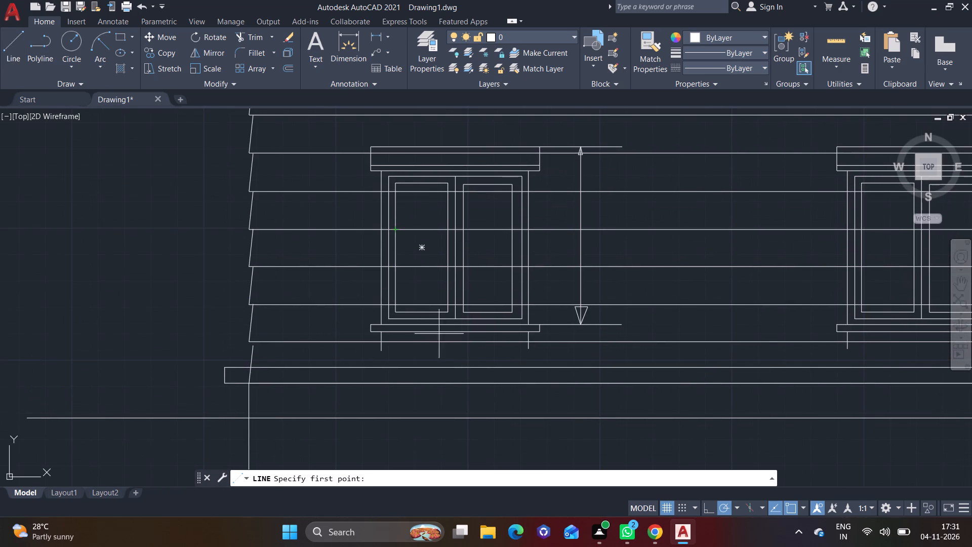
scroll(463, 325, "up", 2)
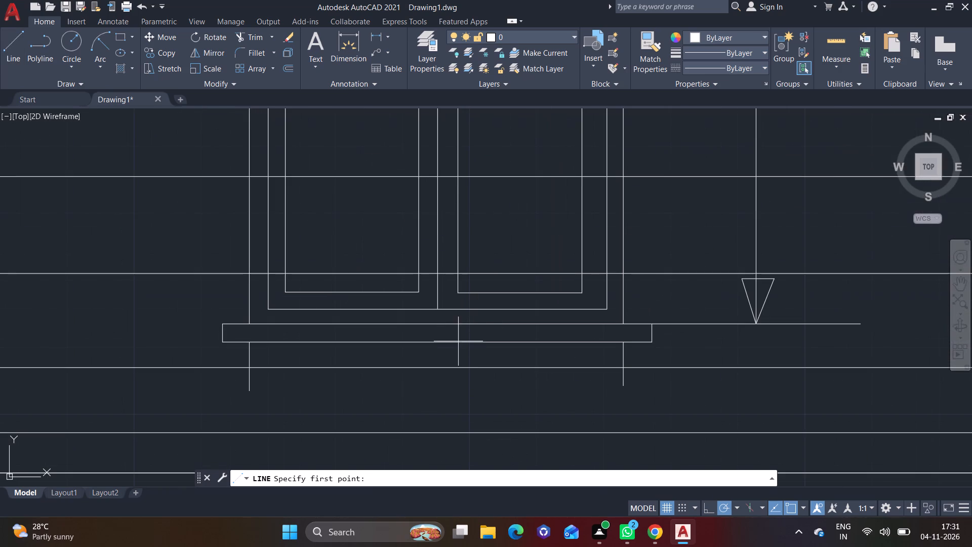
middle_click_drag(454, 341, 307, 291)
scroll(306, 293, "down", 1)
scroll(355, 309, "down", 3)
middle_click_drag(406, 321, 354, 325)
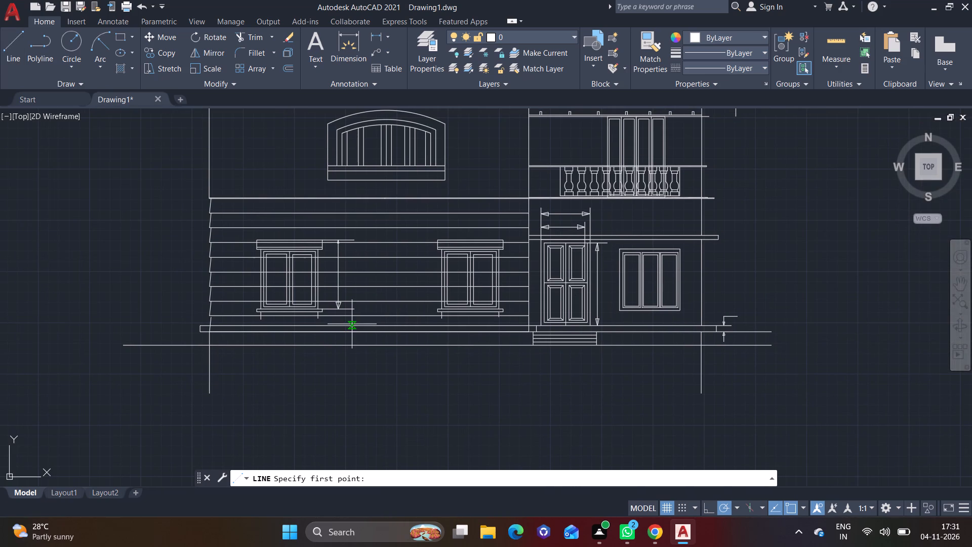
middle_click_drag(326, 330, 369, 390)
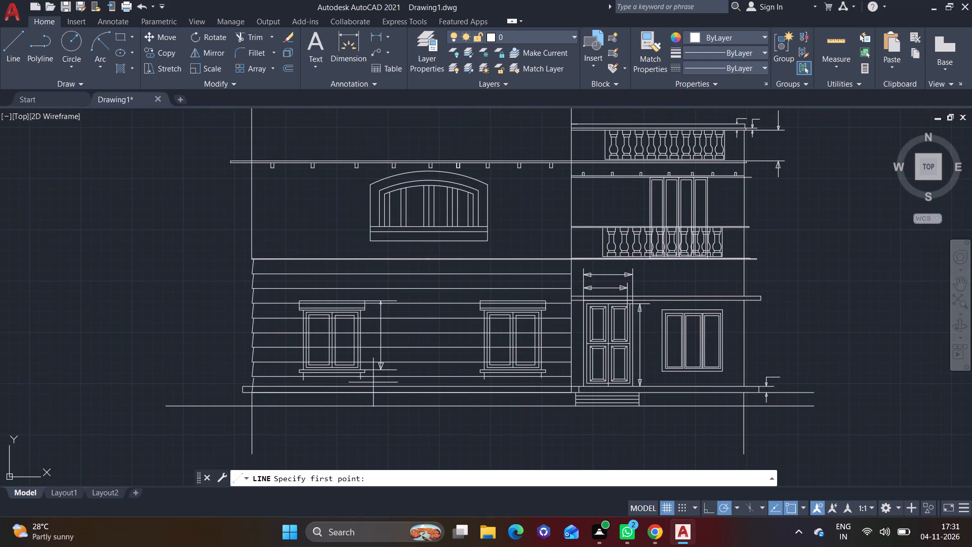
scroll(270, 280, "up", 3)
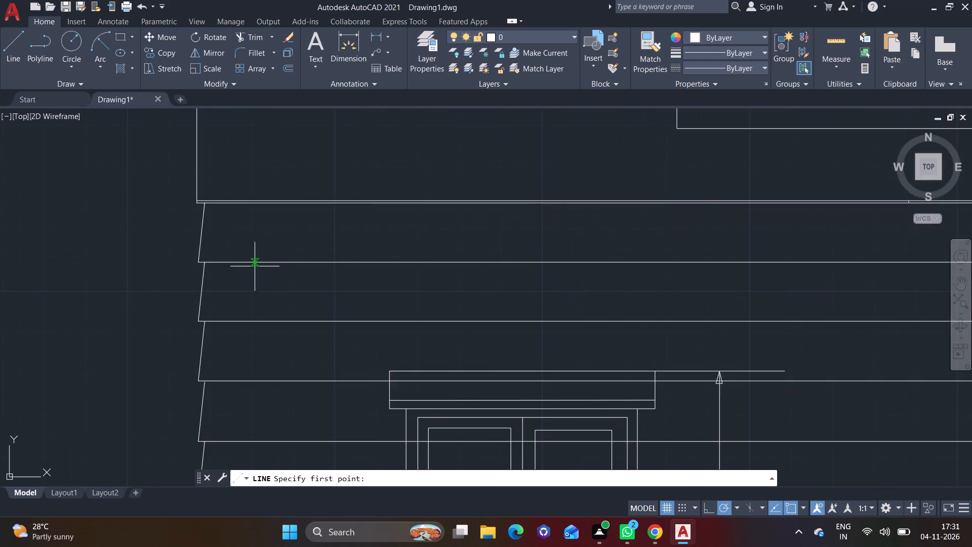
middle_click_drag(257, 270, 243, 356)
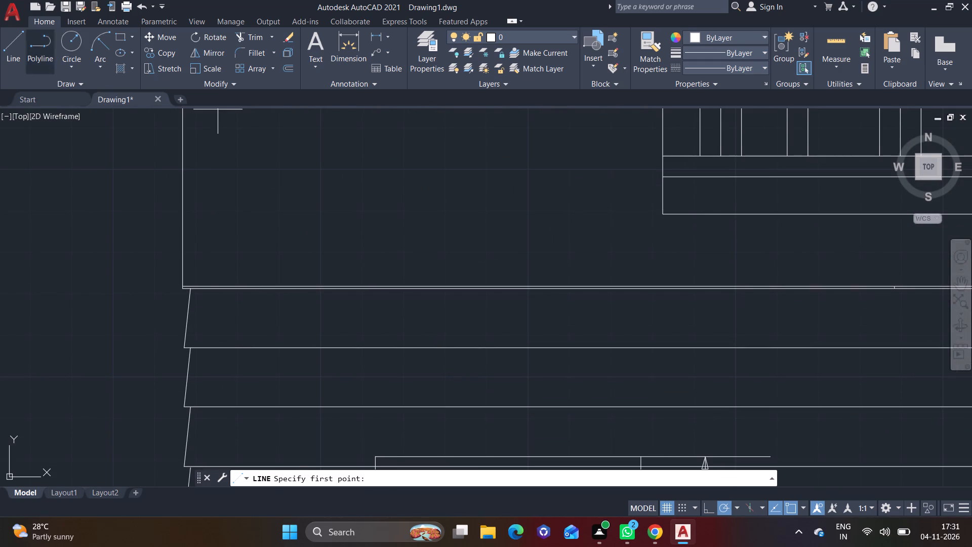
left_click(15, 51)
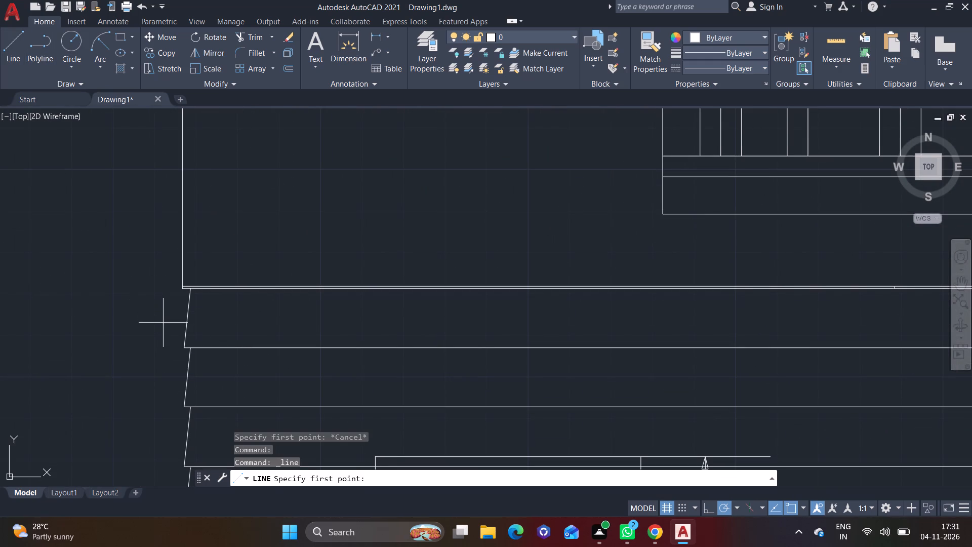
left_click(123, 304)
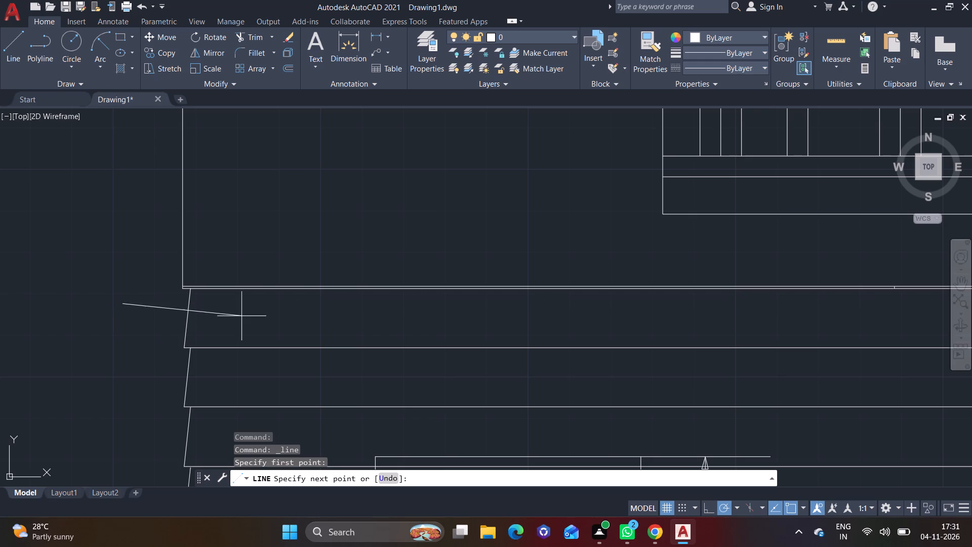
left_click(289, 308)
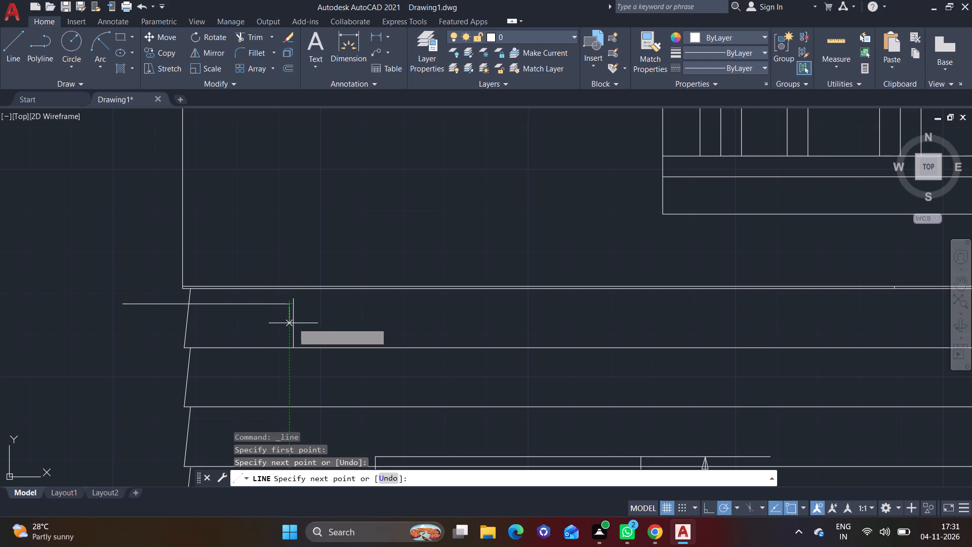
type("4\"")
key("Return")
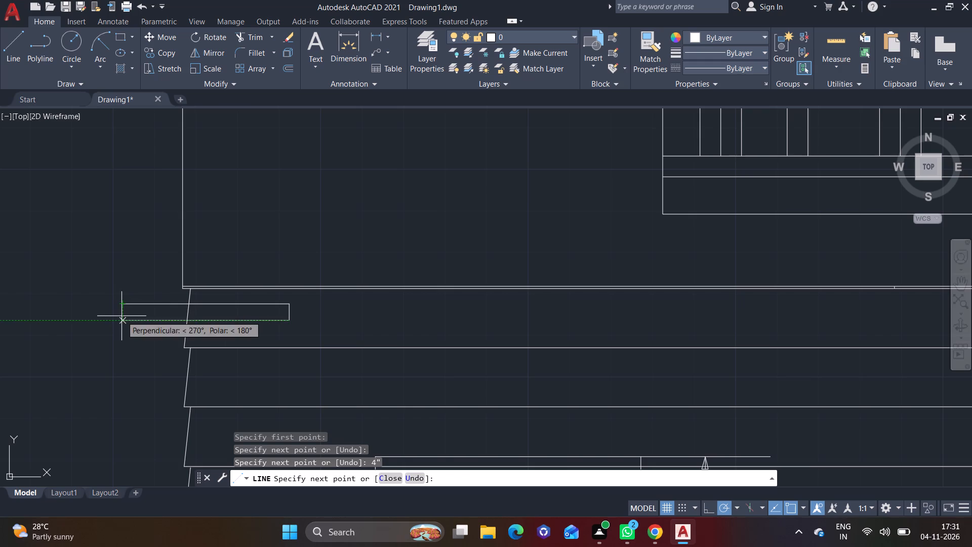
left_click(121, 316)
right_click(121, 316)
left_click(133, 324)
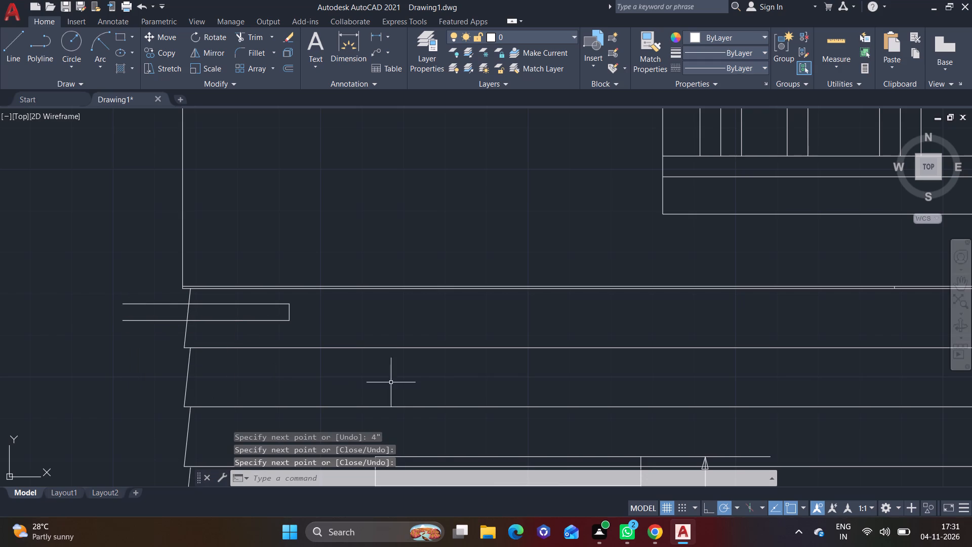
Draw a small rectangle in the top cladding board, a short distance right of the horizontal bar.
middle_click_drag(413, 334, 199, 362)
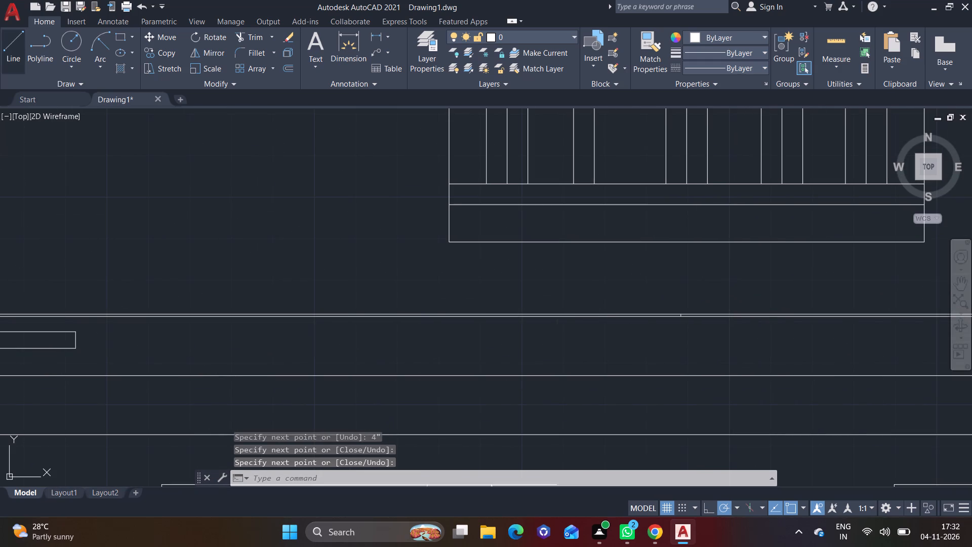
left_click(134, 41)
left_click(138, 54)
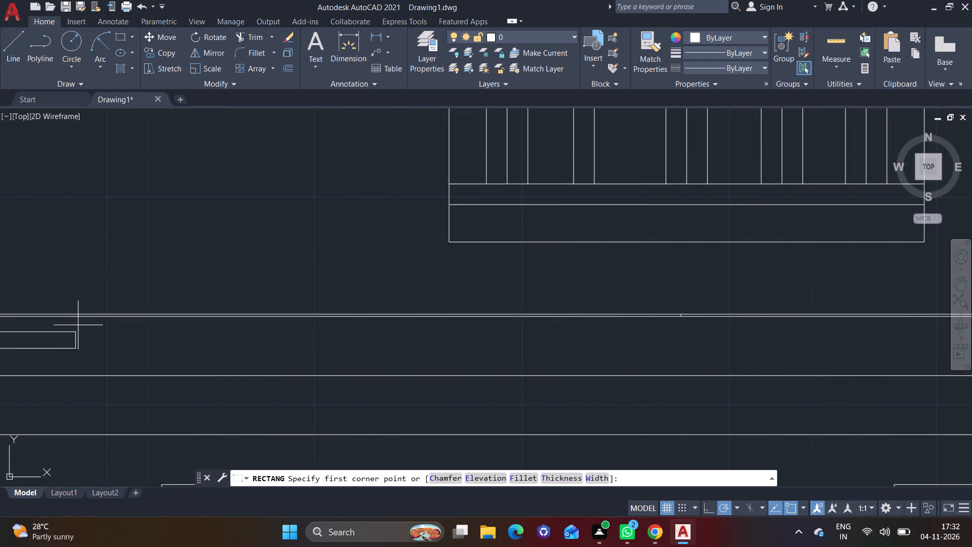
left_click(170, 332)
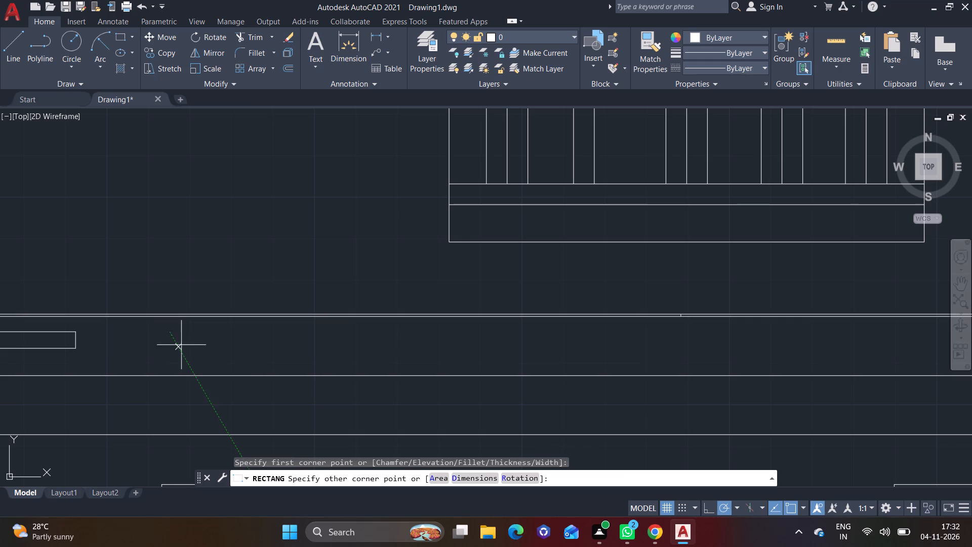
scroll(195, 355, "up", 1)
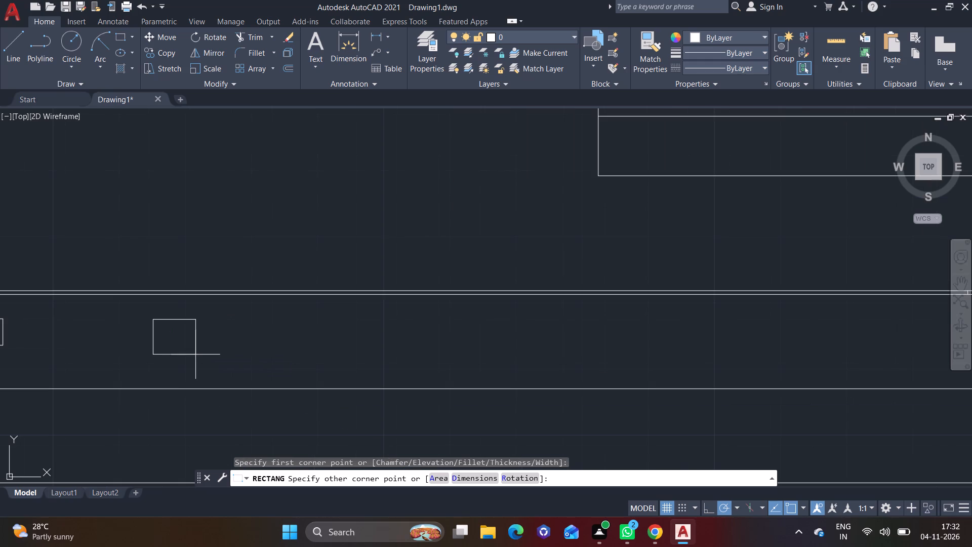
left_click(194, 355)
Copy the small rectangle five times at roughly equal spacing along the top cladding board, ending near the wall junction.
scroll(278, 377, "down", 3)
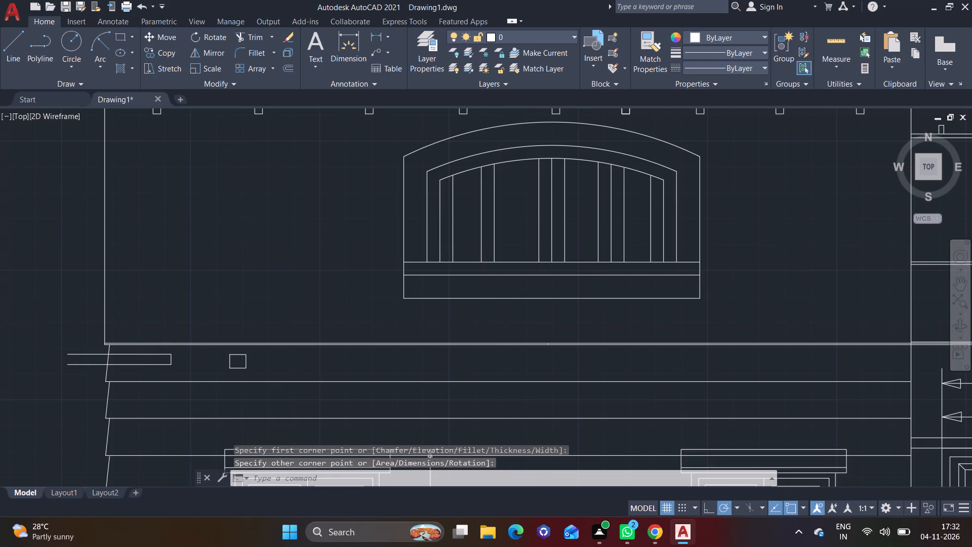
middle_click_drag(350, 375, 356, 289)
scroll(302, 302, "up", 3)
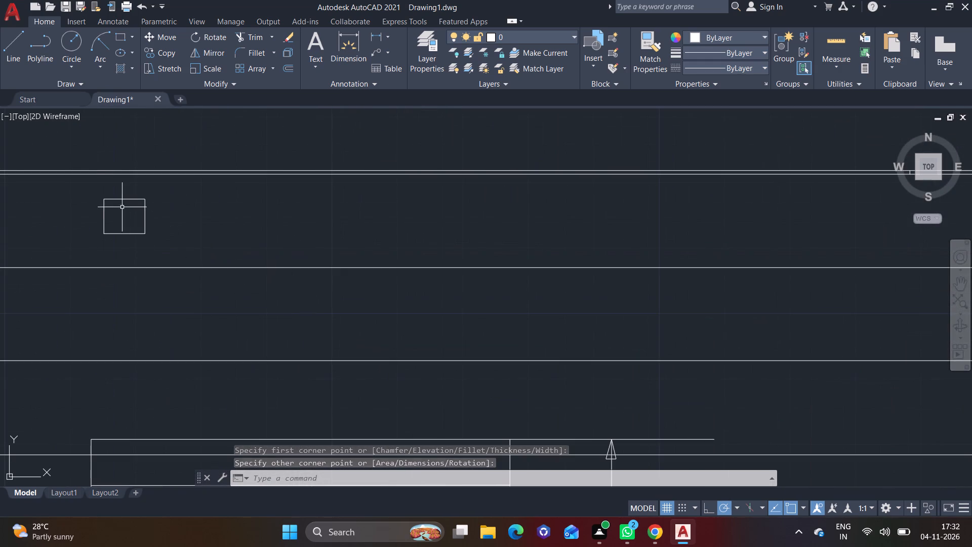
left_click(80, 191)
left_click(159, 247)
scroll(175, 244, "down", 2)
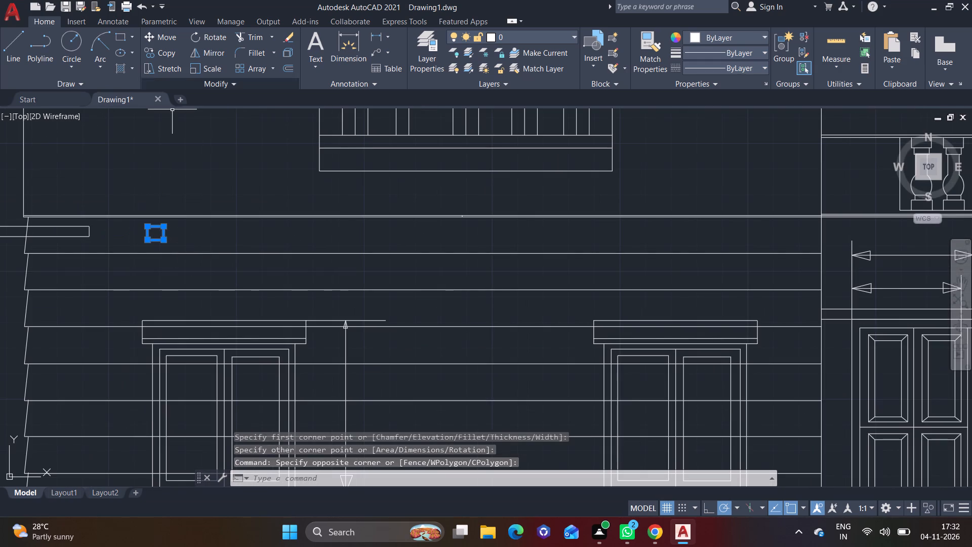
left_click(167, 52)
left_click(163, 241)
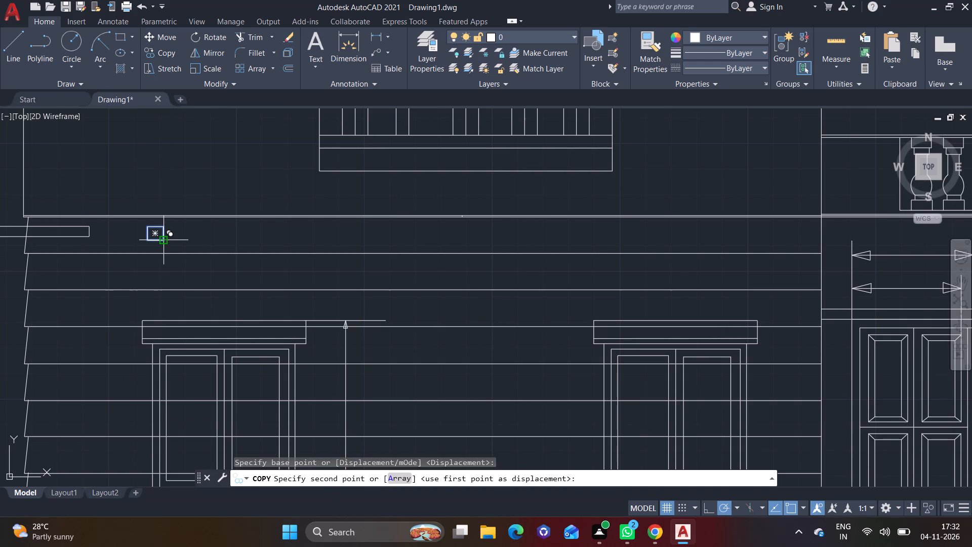
left_click(285, 237)
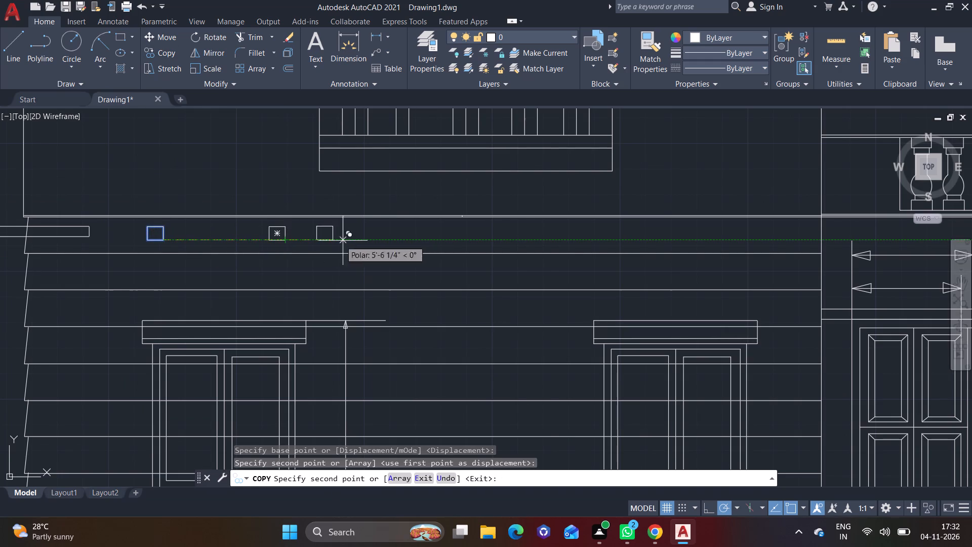
left_click(407, 240)
left_click(526, 238)
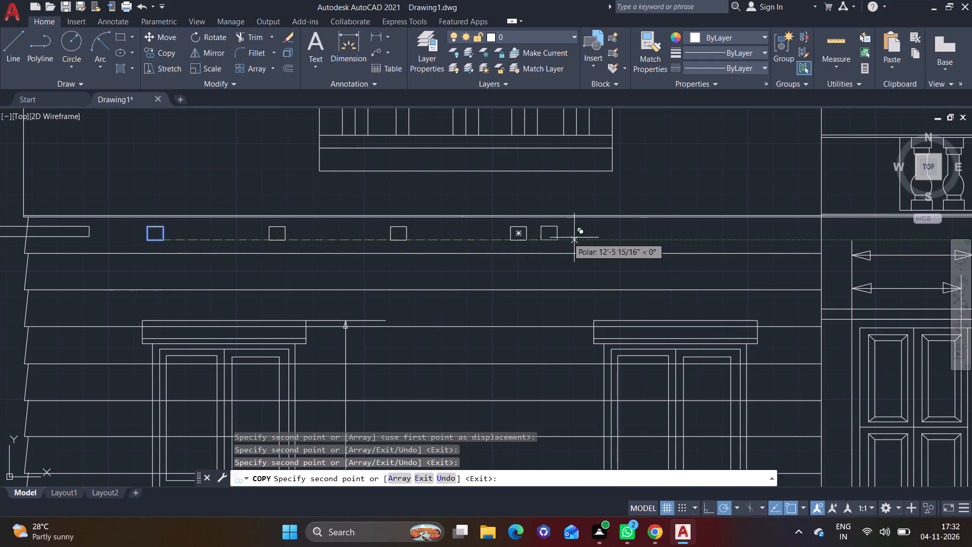
left_click(645, 235)
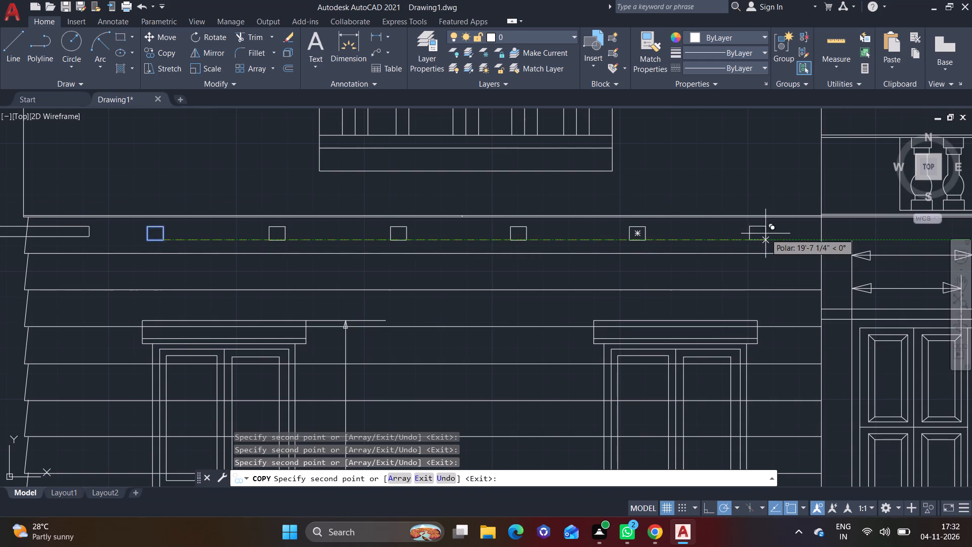
left_click(765, 233)
key("Escape")
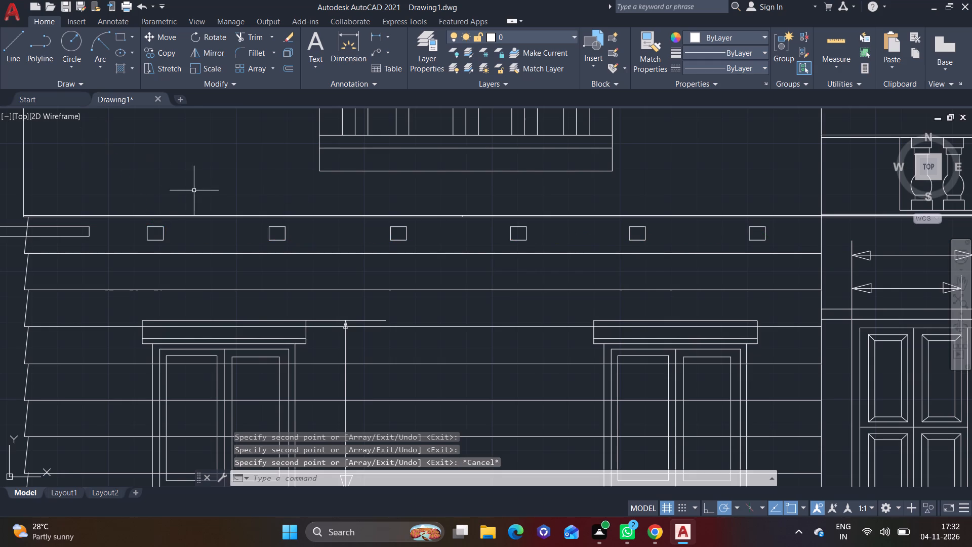
Add the multiline text 26'-6" above the horizontal dimension line over the main block's roof.
scroll(206, 191, "down", 2)
middle_click_drag(340, 257, 288, 354)
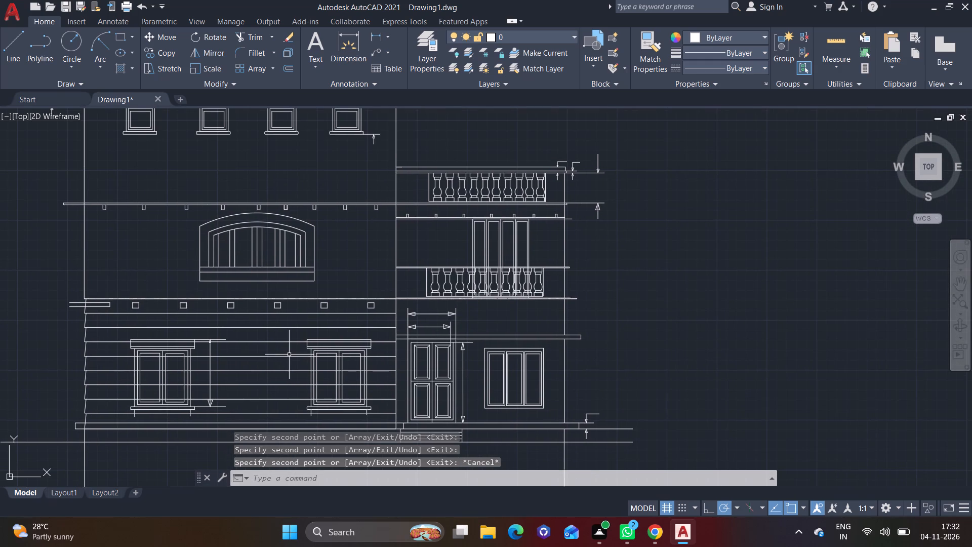
middle_click_drag(362, 373, 230, 374)
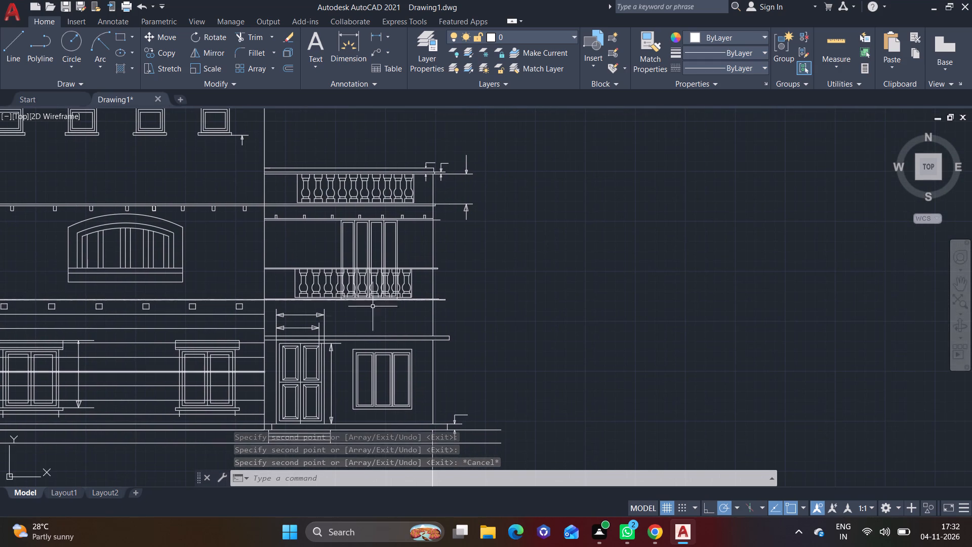
middle_click_drag(272, 271, 455, 397)
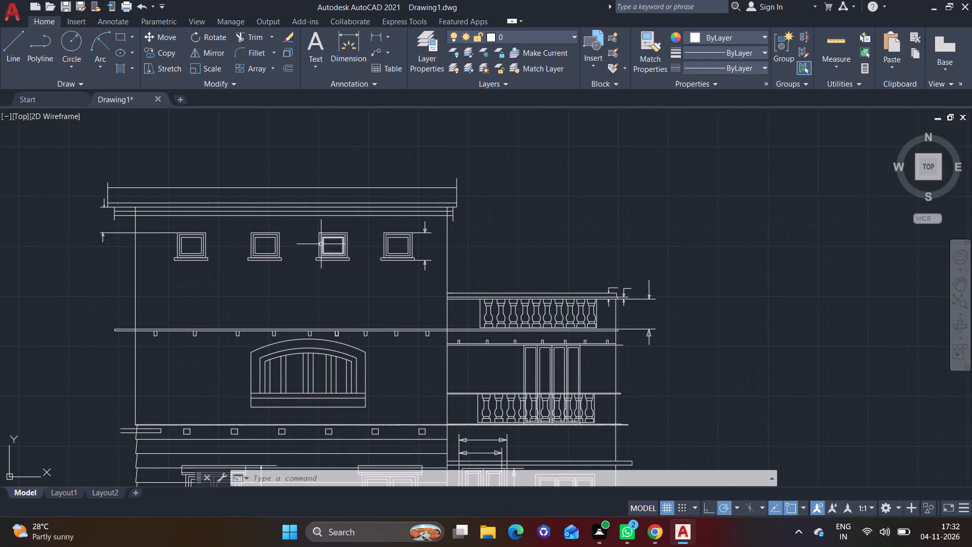
type("MT")
key("Return")
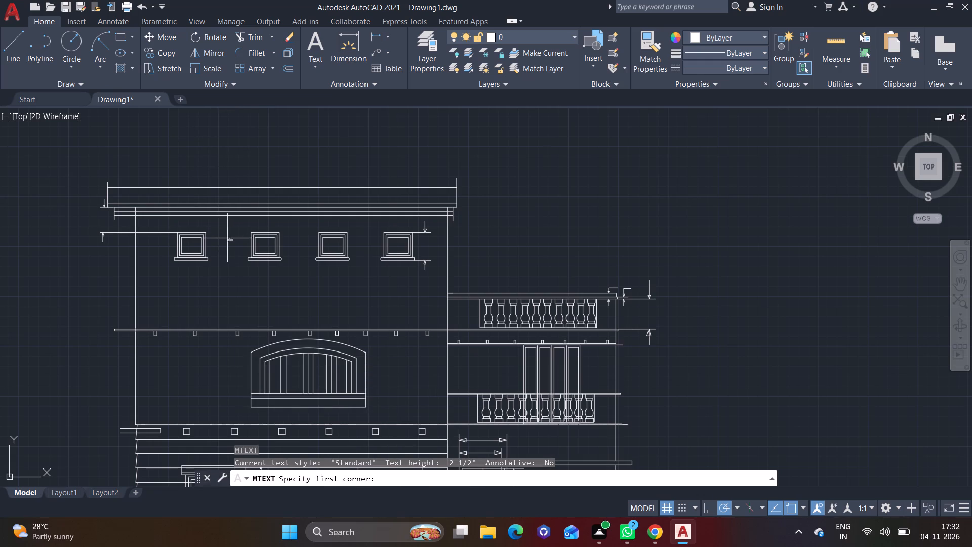
scroll(238, 172, "up", 5)
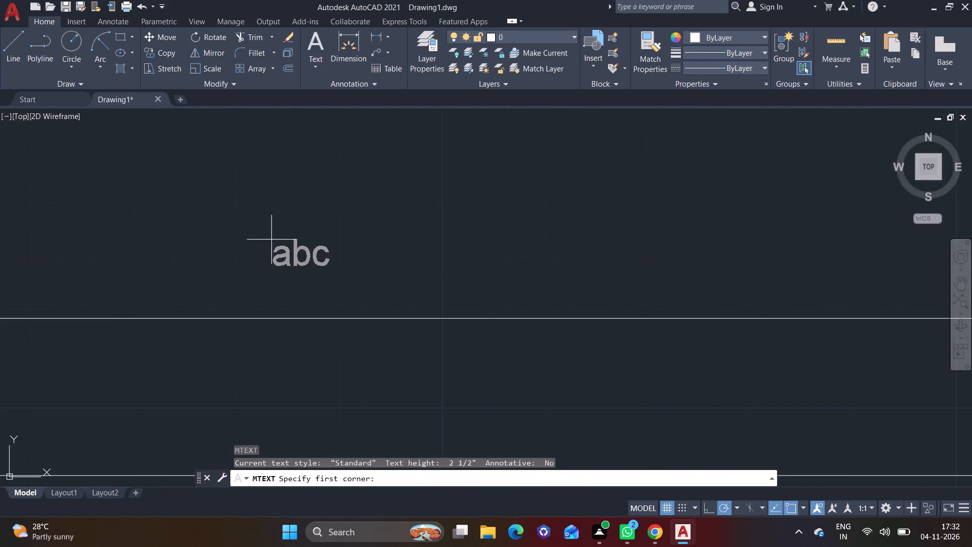
left_click(263, 255)
left_click(382, 297)
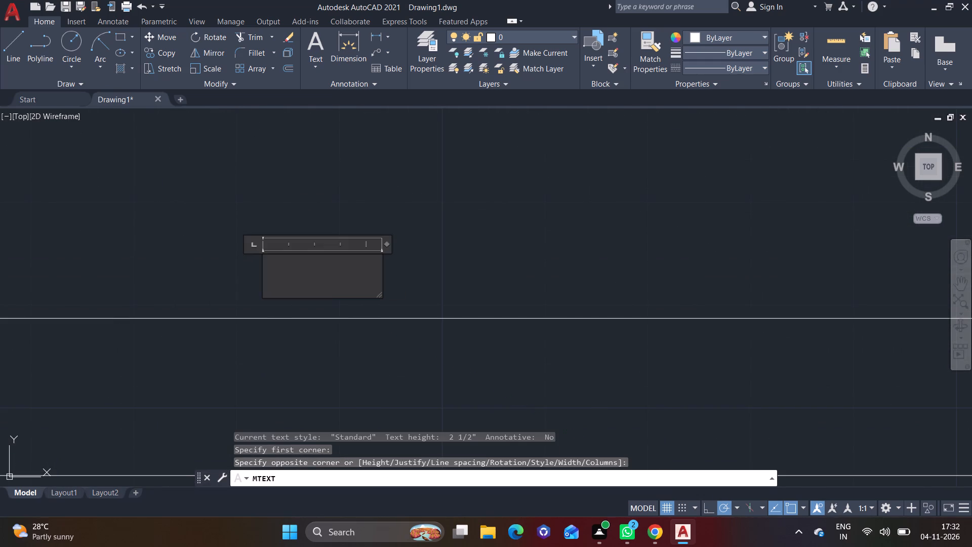
type("26'")
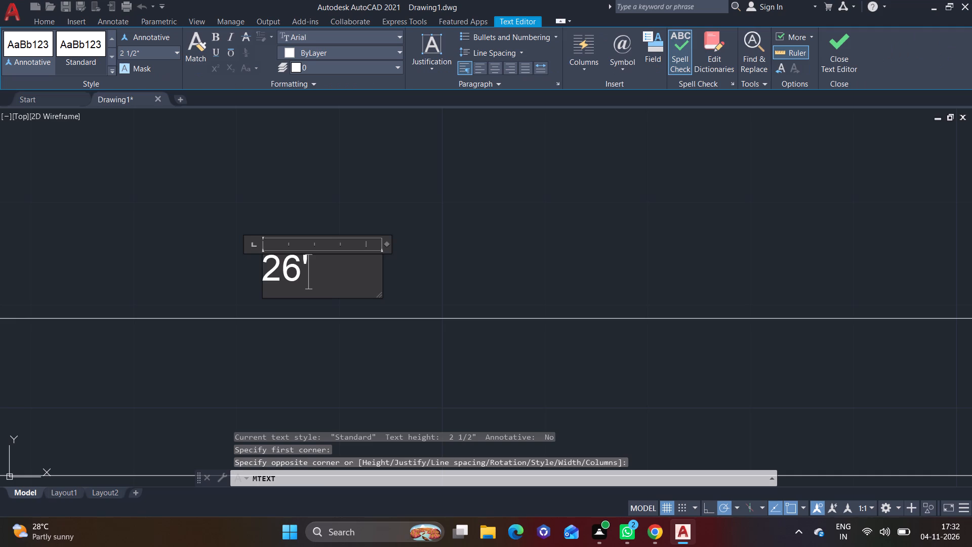
key("minus")
type("6\"")
left_click(406, 298)
scroll(396, 294, "down", 3)
middle_click_drag(464, 302, 515, 300)
Add the multiline text 2'-9" above the down arrow beside the main block's left roof end.
right_click(271, 241)
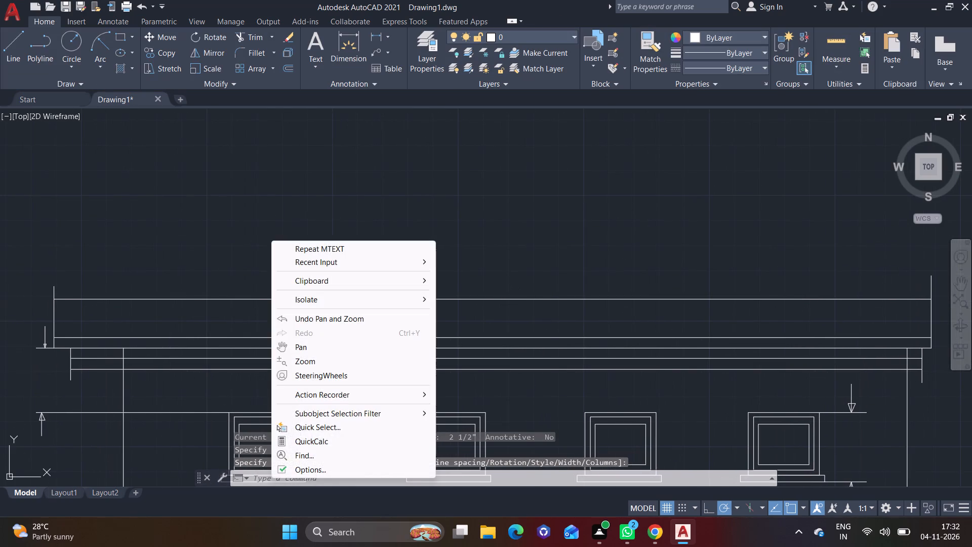
left_click(298, 244)
middle_click_drag(121, 312, 293, 291)
scroll(199, 299, "up", 3)
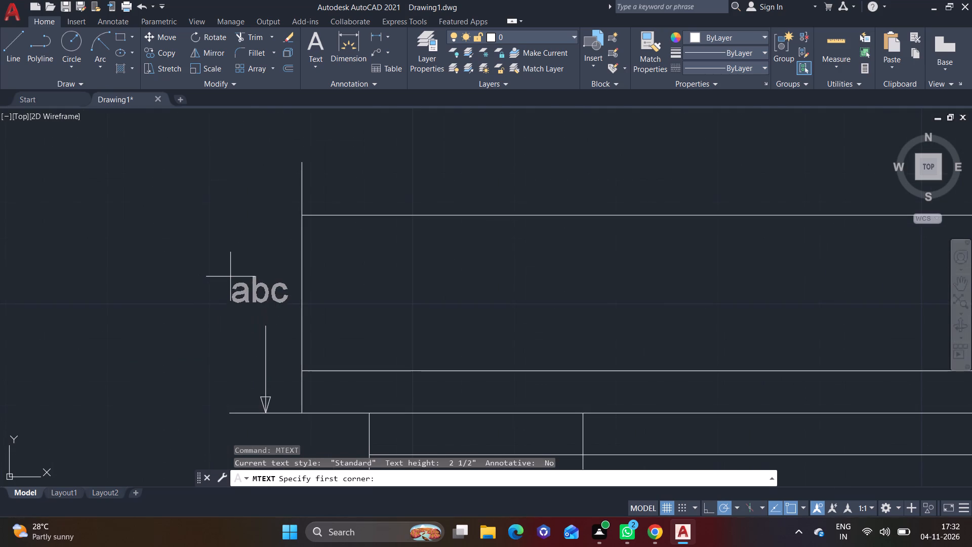
left_click(195, 255)
left_click(269, 306)
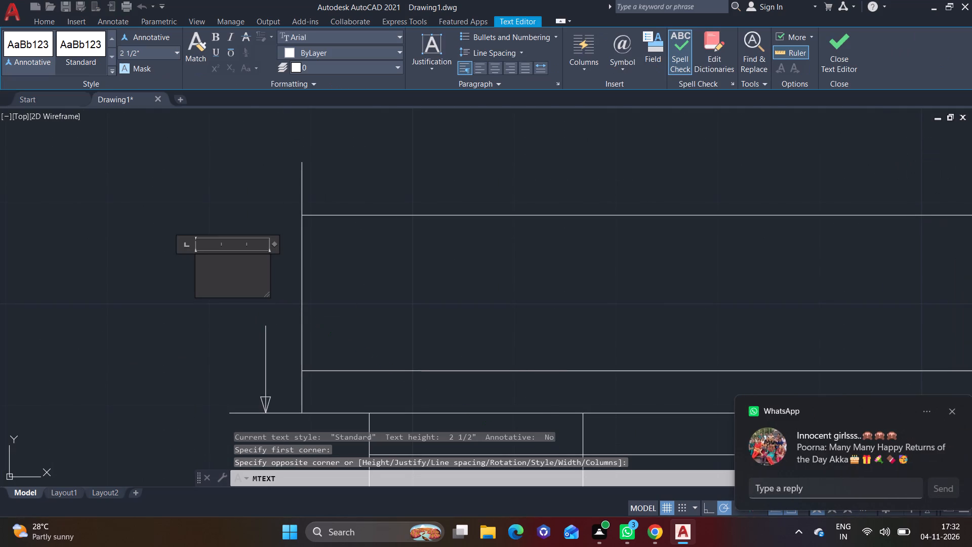
key("2")
type("'-")
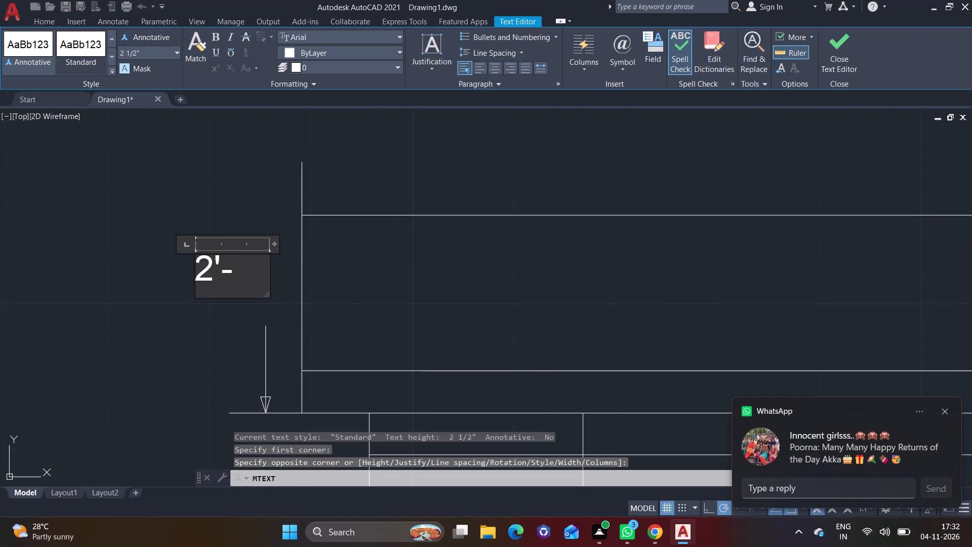
type("9\"")
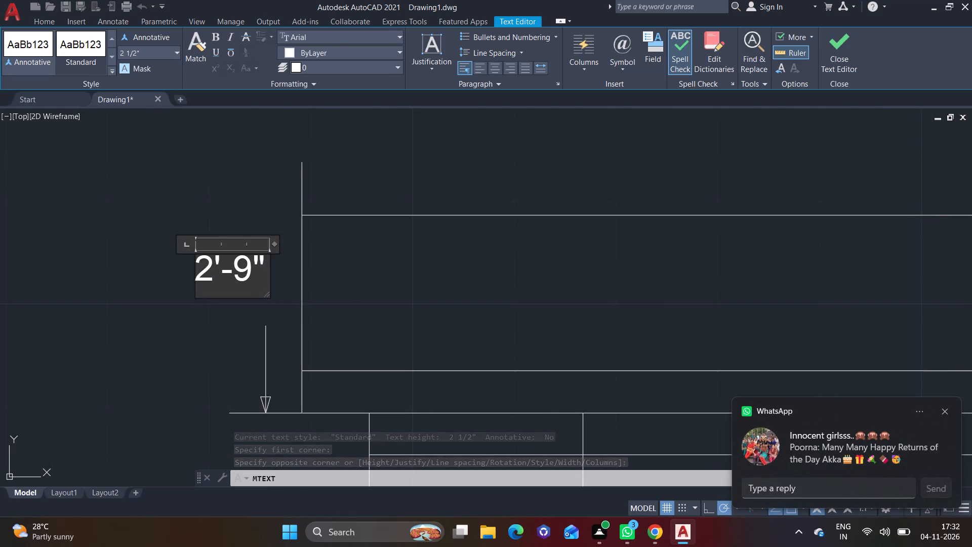
left_click(191, 315)
Rotate the 2'-9" text 90° so it reads vertically.
left_click(246, 271)
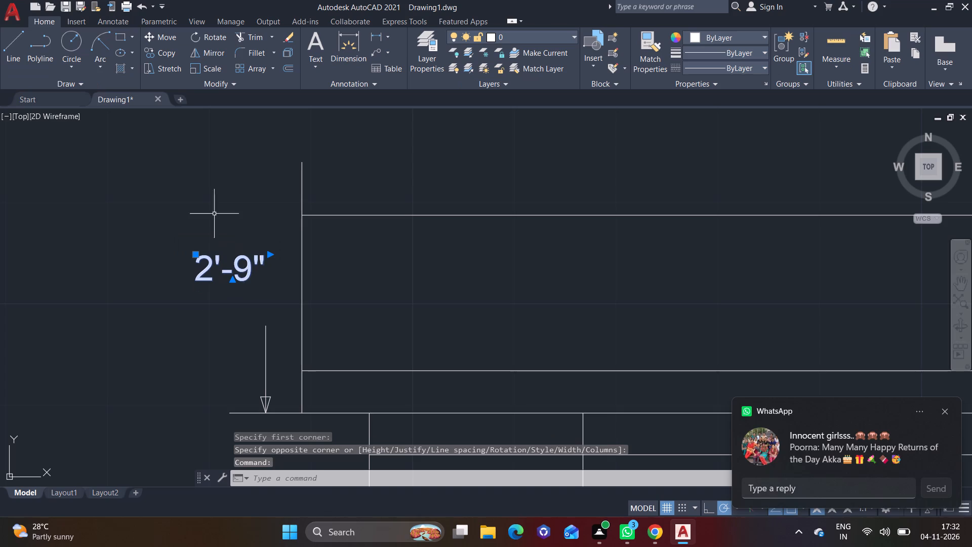
left_click(207, 39)
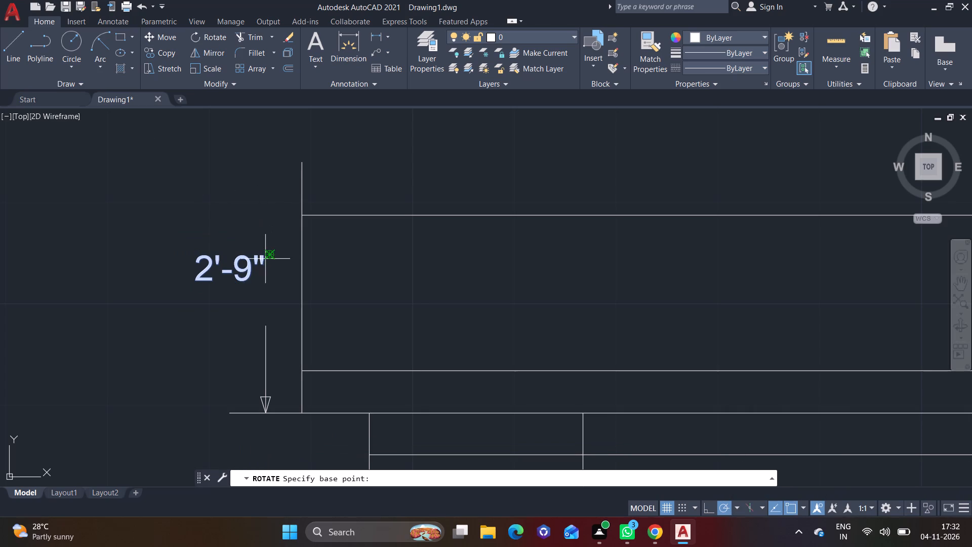
left_click(265, 259)
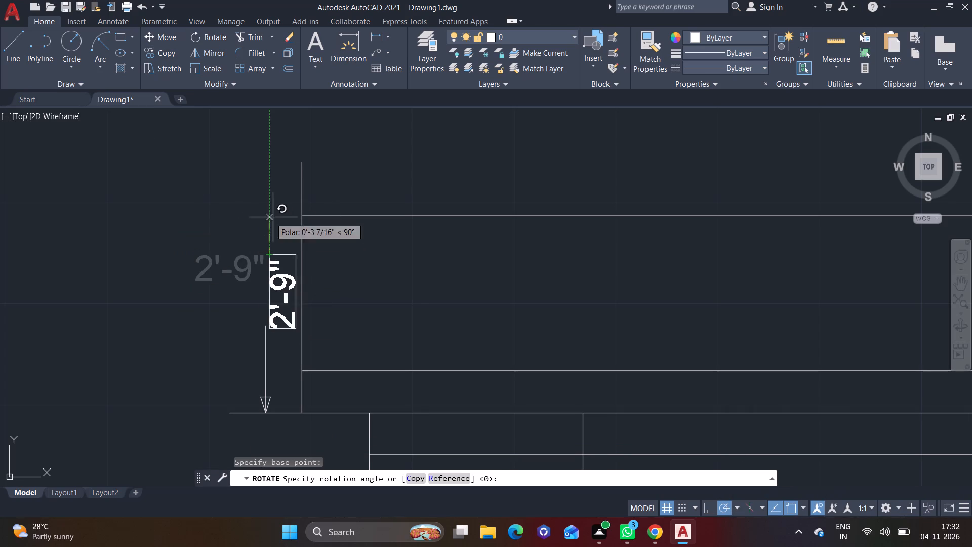
left_click(269, 210)
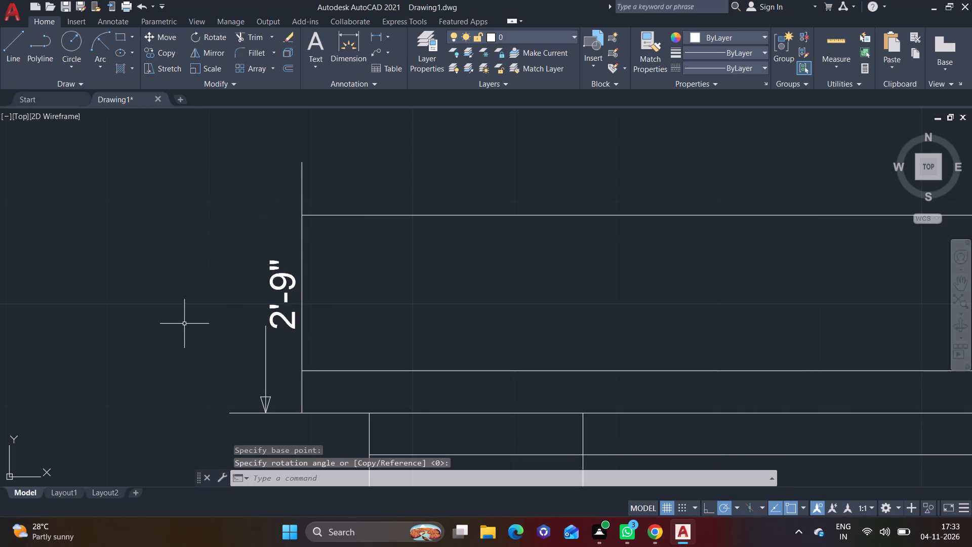
Move the 2'-9" text down into the gap between the two arrows left of the main block.
scroll(181, 326, "down", 2)
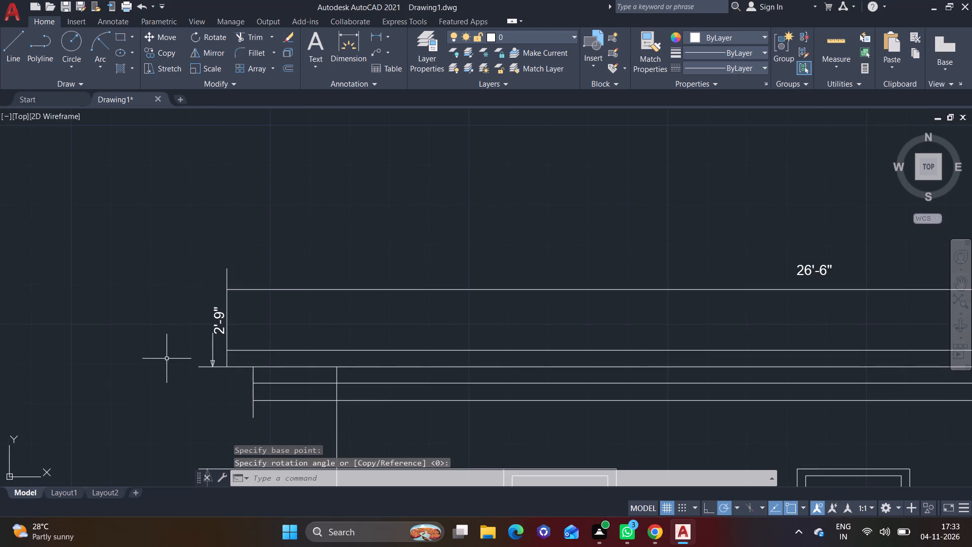
middle_click_drag(168, 360, 177, 263)
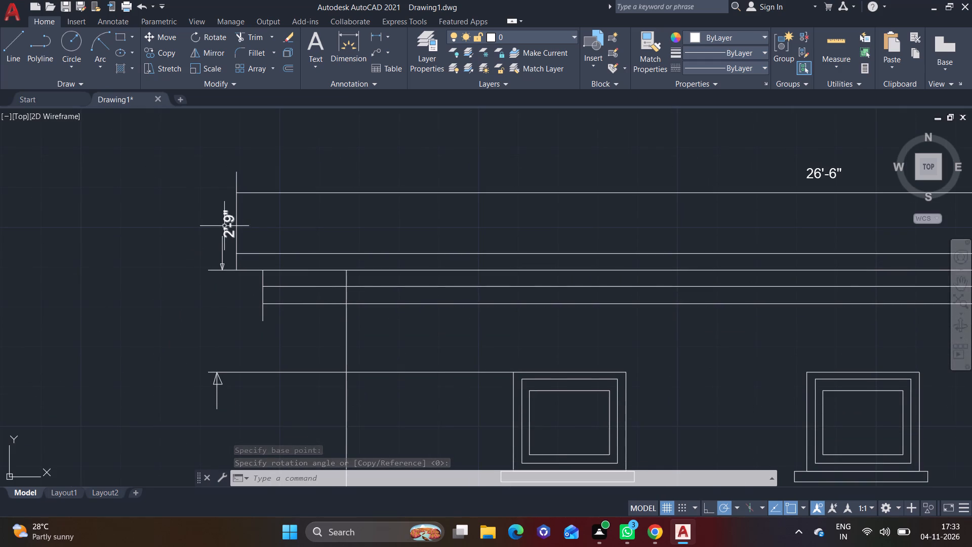
left_click(225, 226)
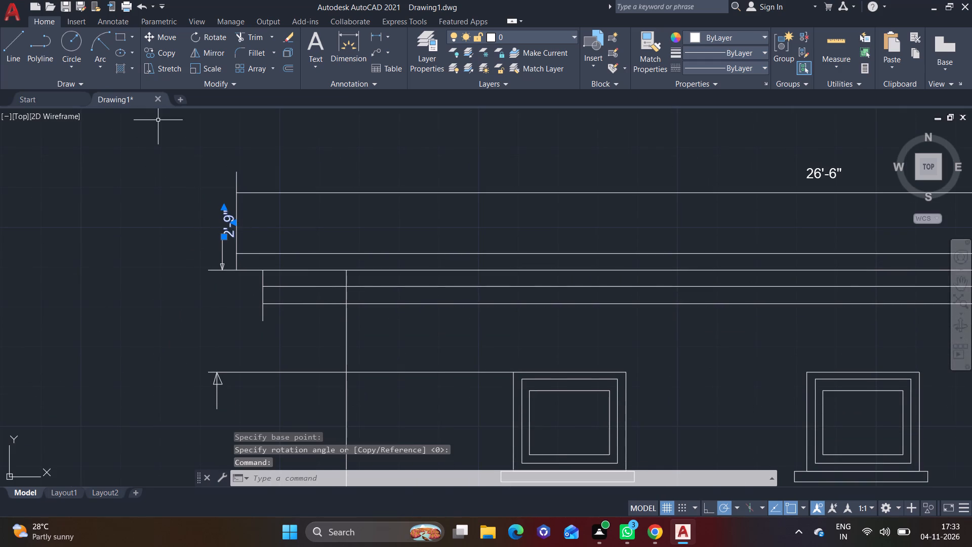
left_click(171, 40)
left_click(225, 222)
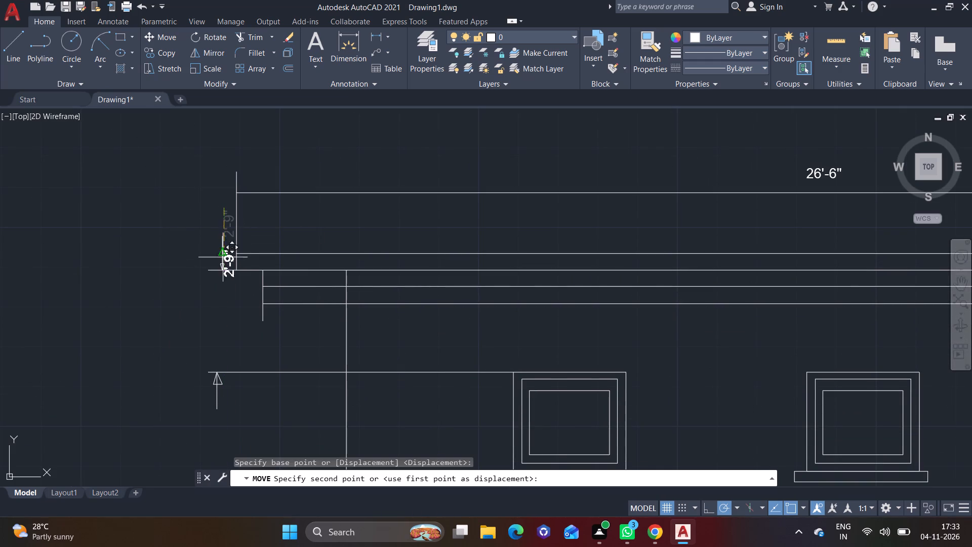
left_click(218, 311)
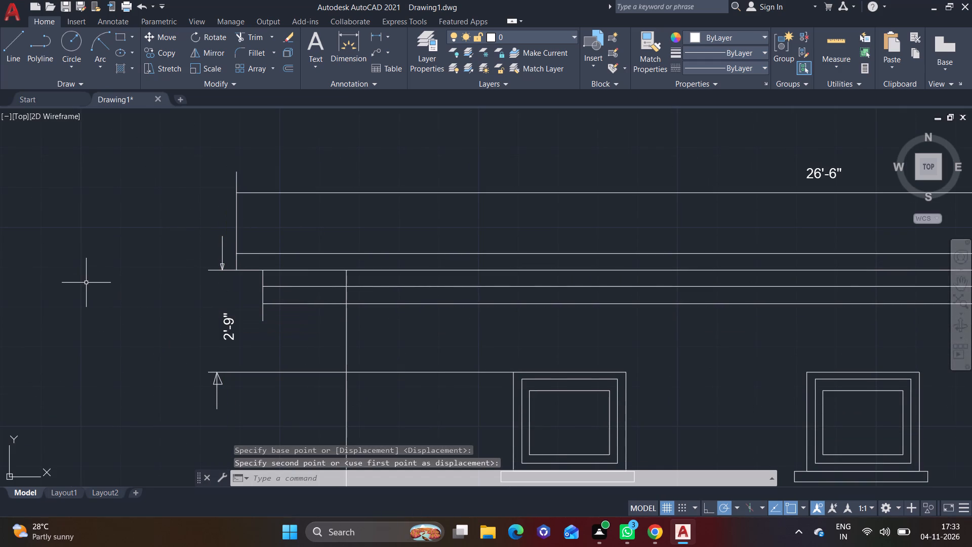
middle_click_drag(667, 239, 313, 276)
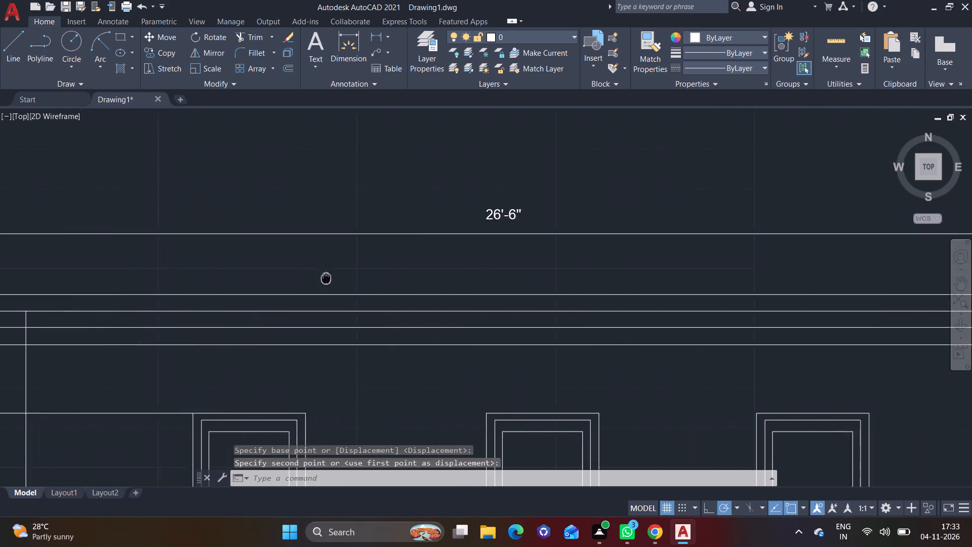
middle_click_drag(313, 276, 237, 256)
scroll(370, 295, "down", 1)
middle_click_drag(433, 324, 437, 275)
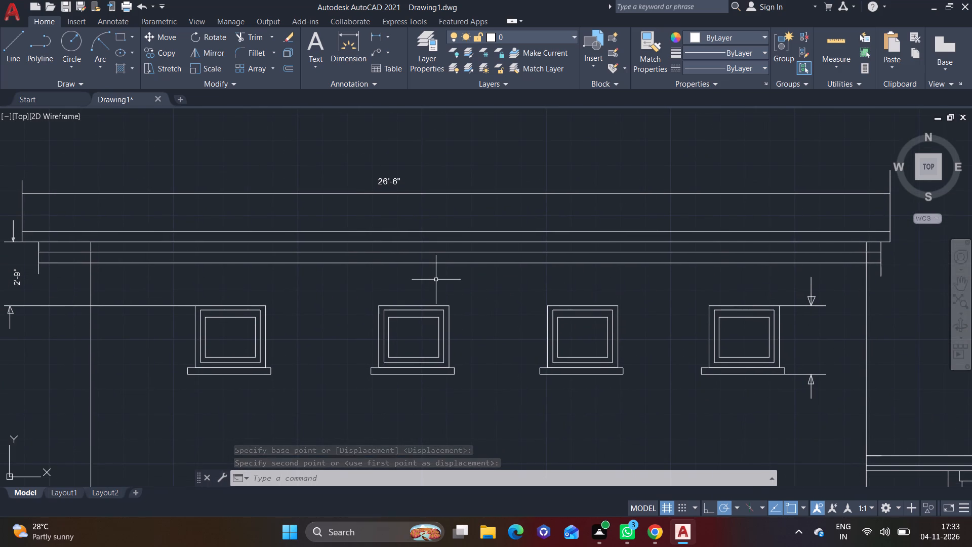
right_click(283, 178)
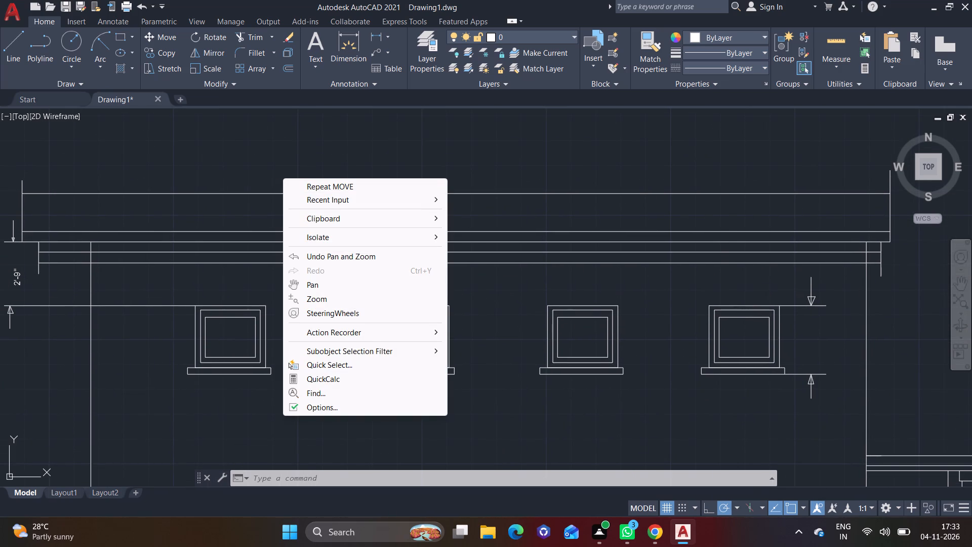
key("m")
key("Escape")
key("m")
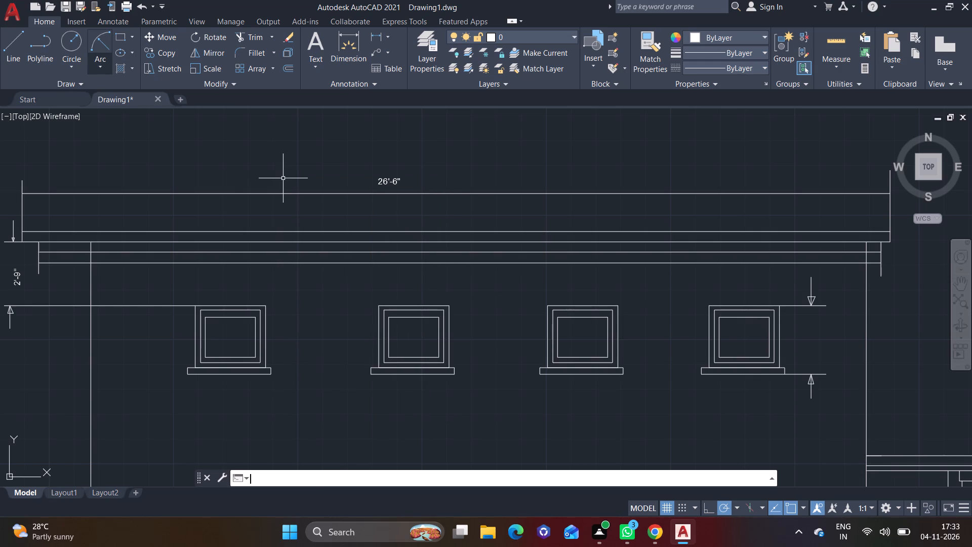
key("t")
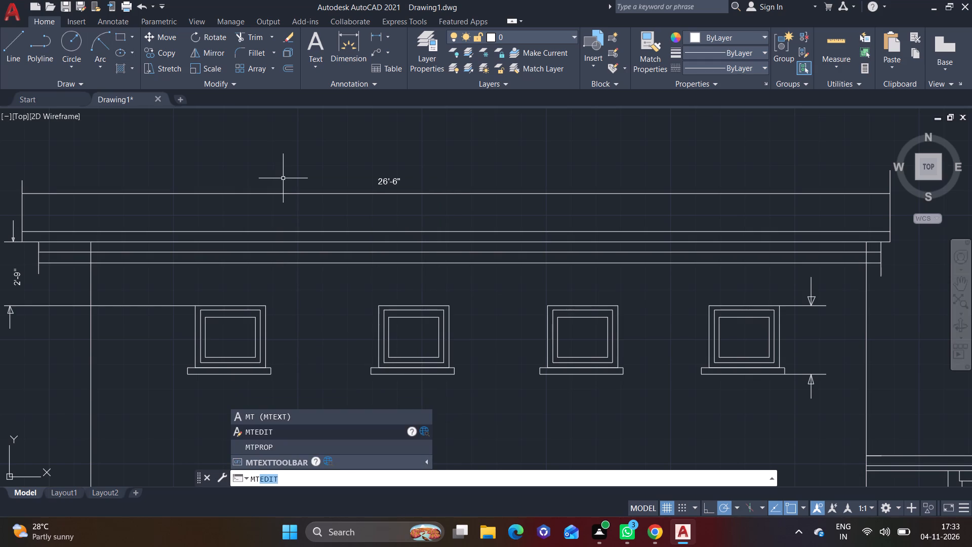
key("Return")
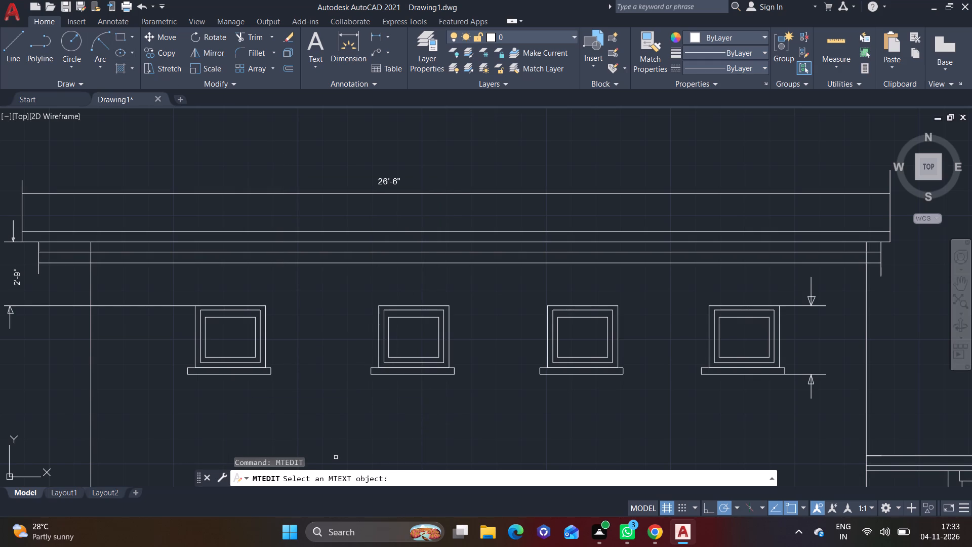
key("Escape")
Add the multiline text 26' below the eaves lines, above the second upper window from the left.
type("MT")
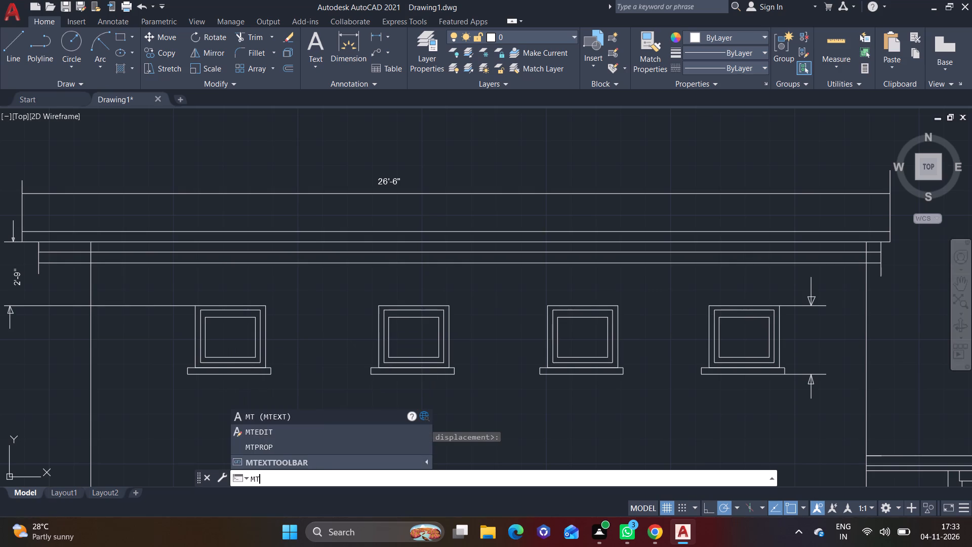
key("Return")
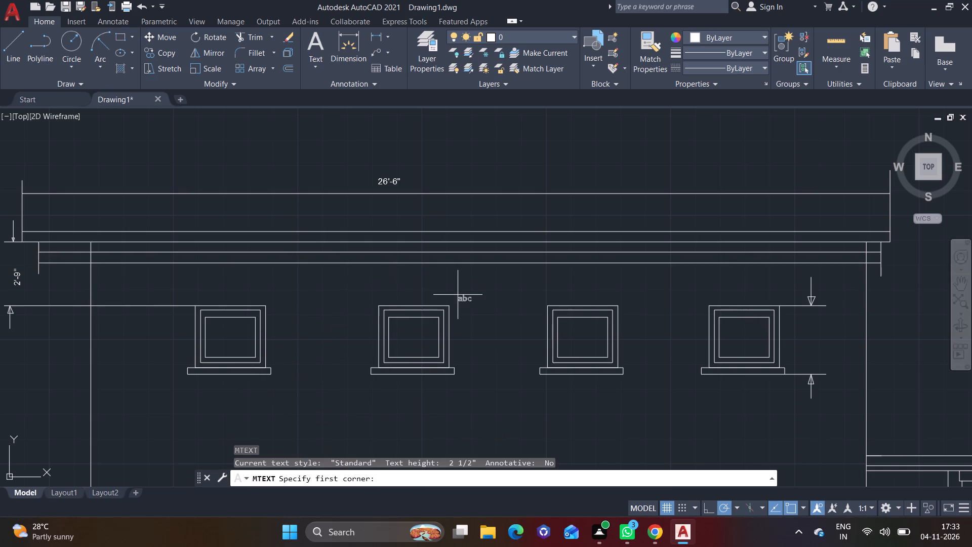
middle_click_drag(456, 283, 427, 209)
scroll(397, 214, "up", 1)
left_click(370, 189)
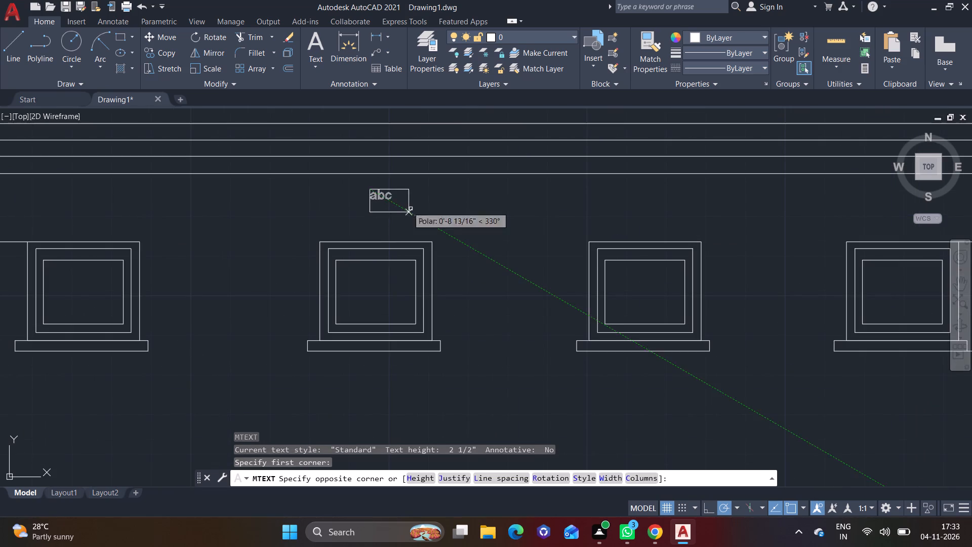
left_click(411, 209)
type("26'")
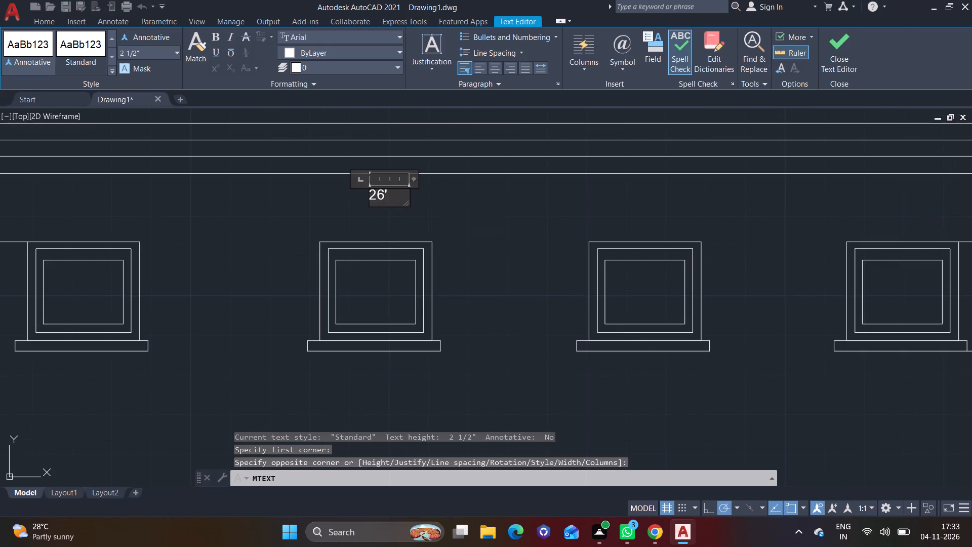
left_click(457, 214)
Add the multiline text 2'8" between the height arrows beside the rightmost upper window.
scroll(487, 230, "down", 2)
middle_click_drag(512, 326, 347, 336)
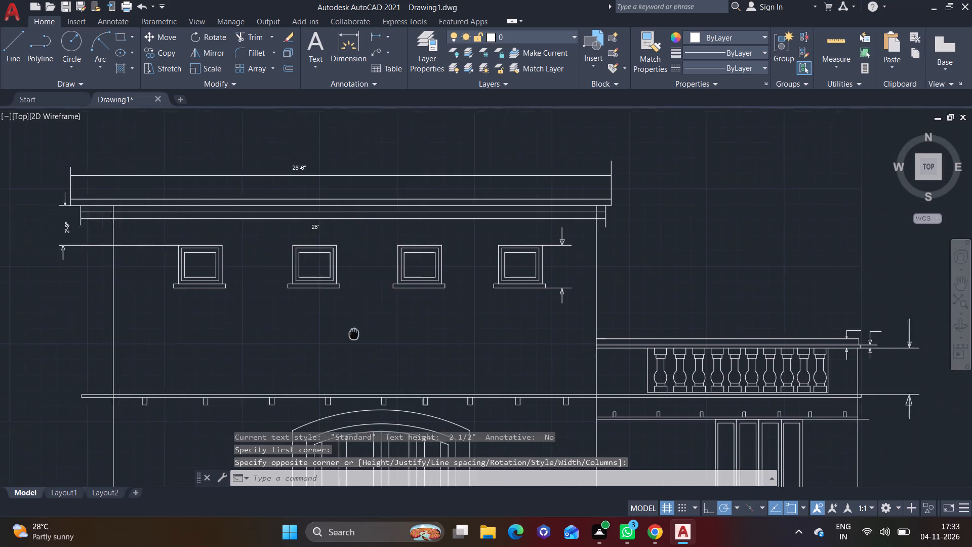
middle_click_drag(347, 336, 350, 335)
scroll(562, 277, "up", 2)
right_click(473, 283)
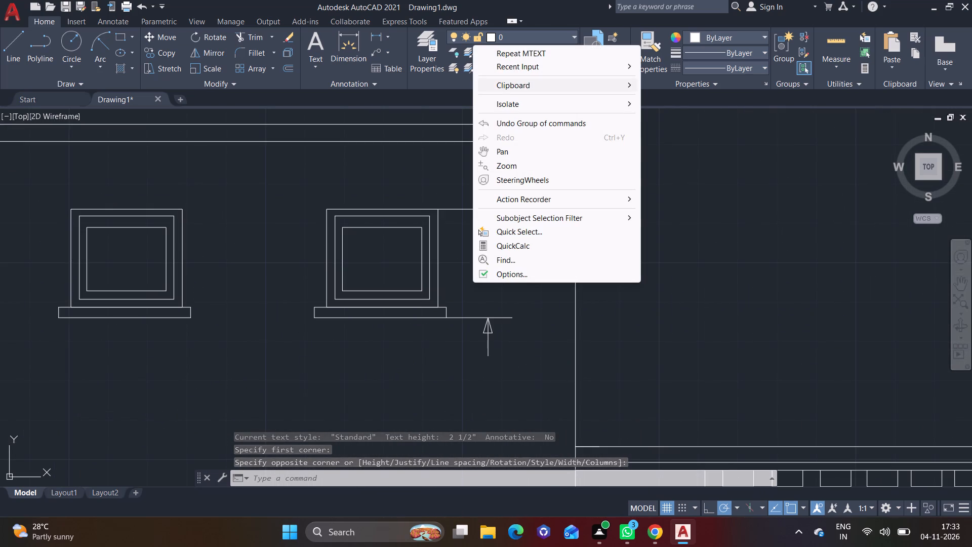
left_click(549, 52)
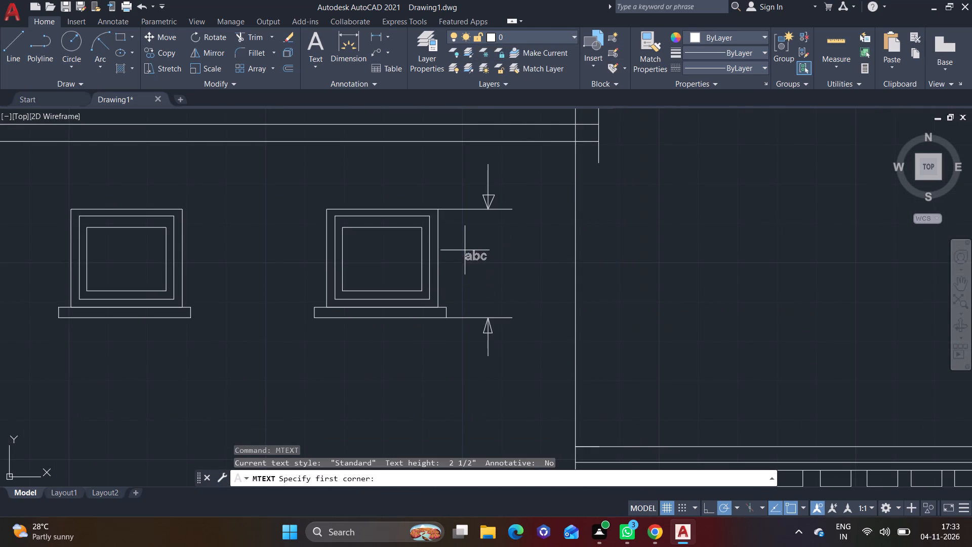
left_click(465, 250)
left_click(503, 285)
key("2")
type("'8\"")
left_click(503, 285)
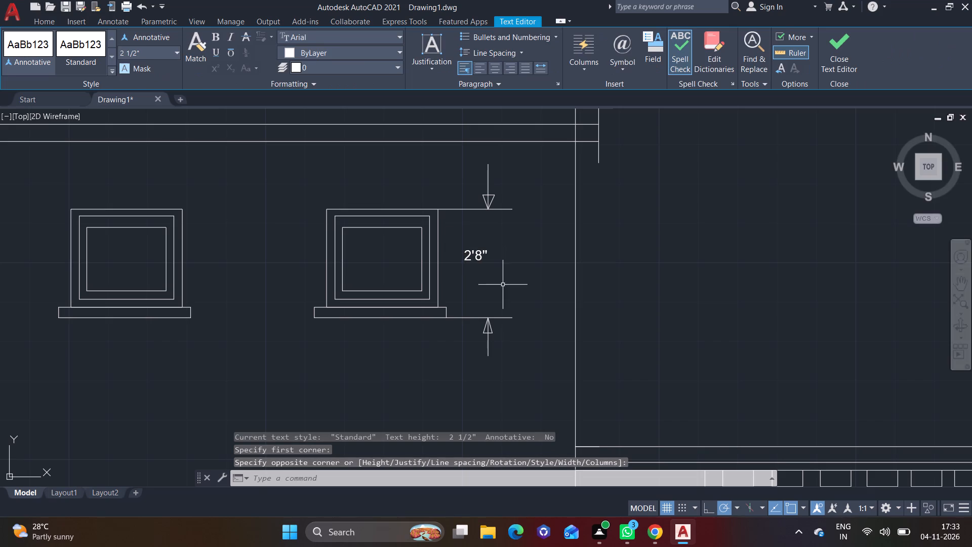
Rotate the 2'8" text 90° so it reads vertically.
left_click(479, 255)
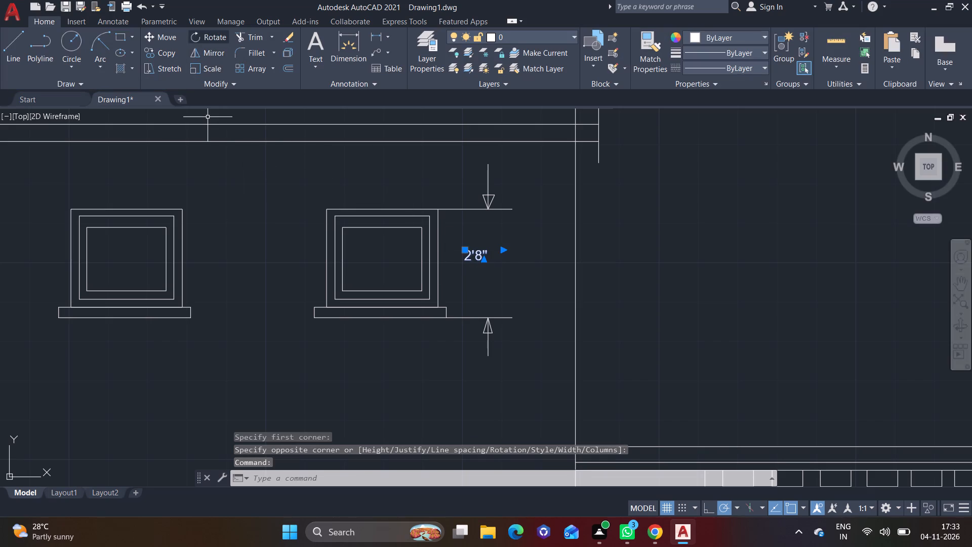
left_click(215, 38)
left_click(501, 253)
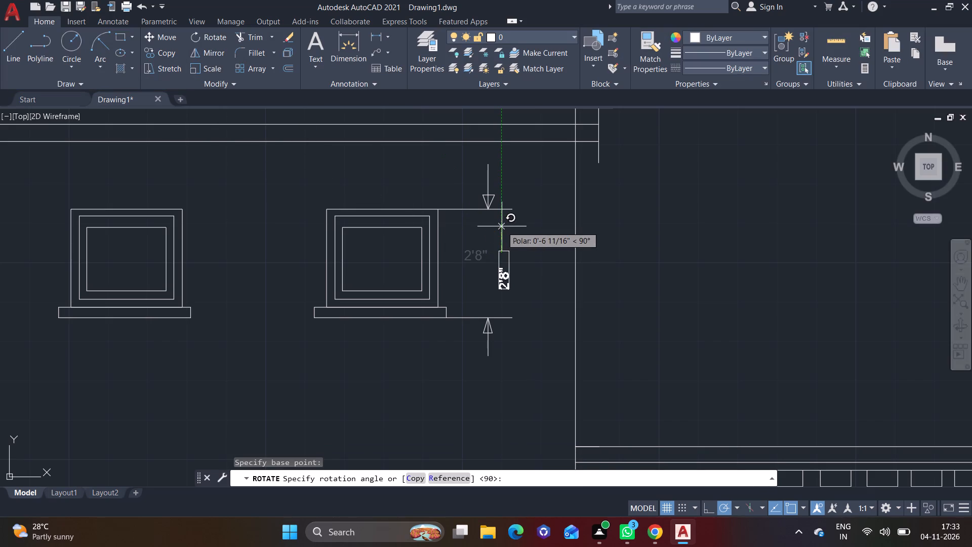
left_click(502, 227)
Move the rotated 2'8" text into line with the arrows, midway between the window's two extension lines.
left_click(177, 36)
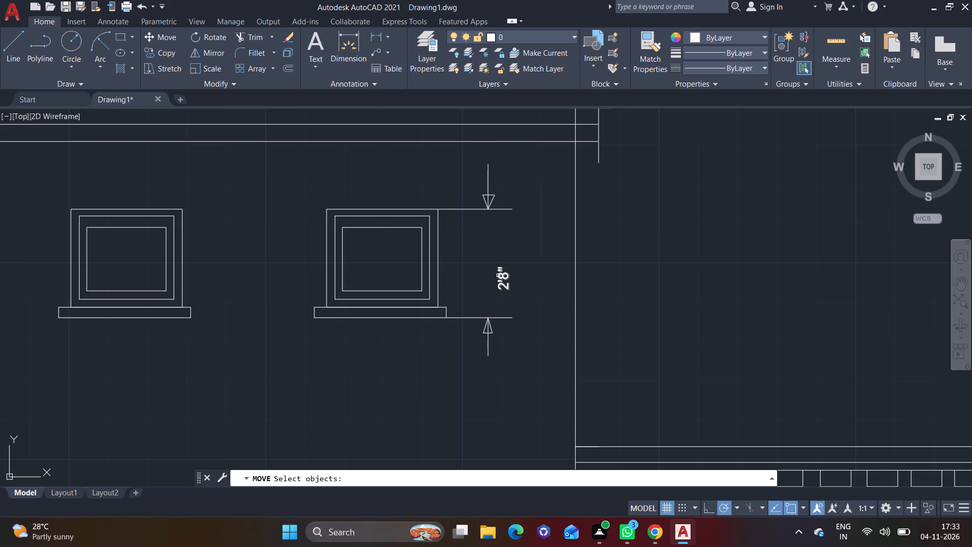
left_click(499, 276)
right_click(499, 276)
left_click(500, 279)
left_click(482, 268)
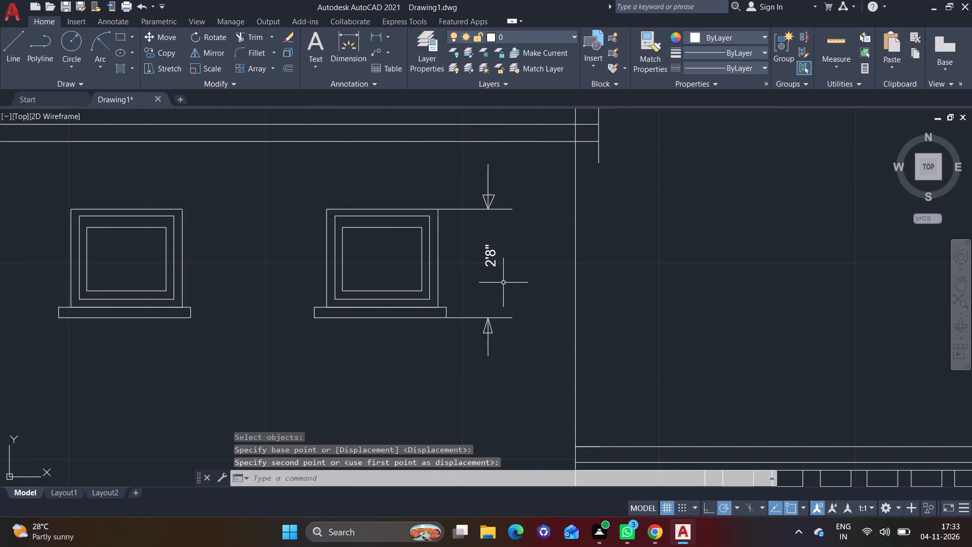
Add the multiline text 7' in the open area above the right-hand terrace balustrade, beside the upper storey.
scroll(515, 286, "down", 2)
middle_click_drag(518, 287, 395, 343)
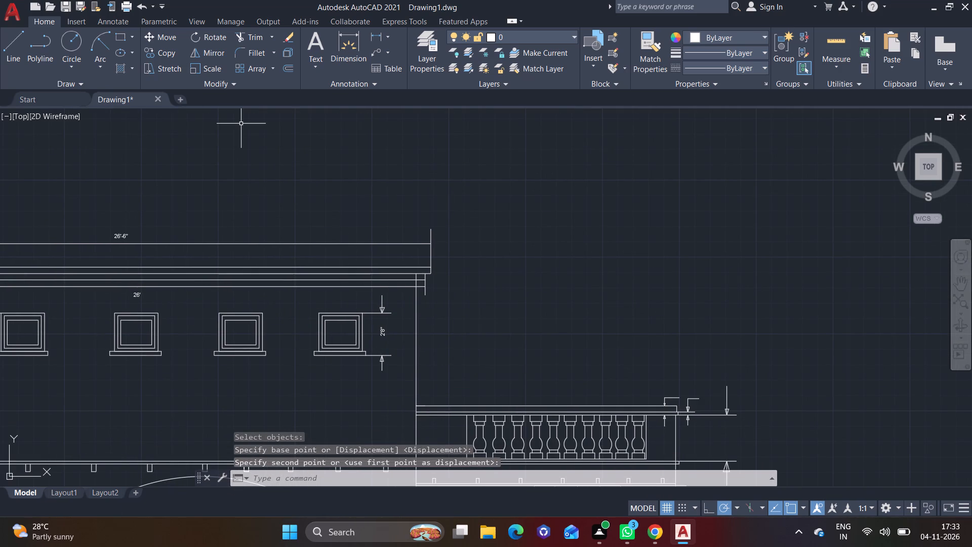
type("MT")
key("plus")
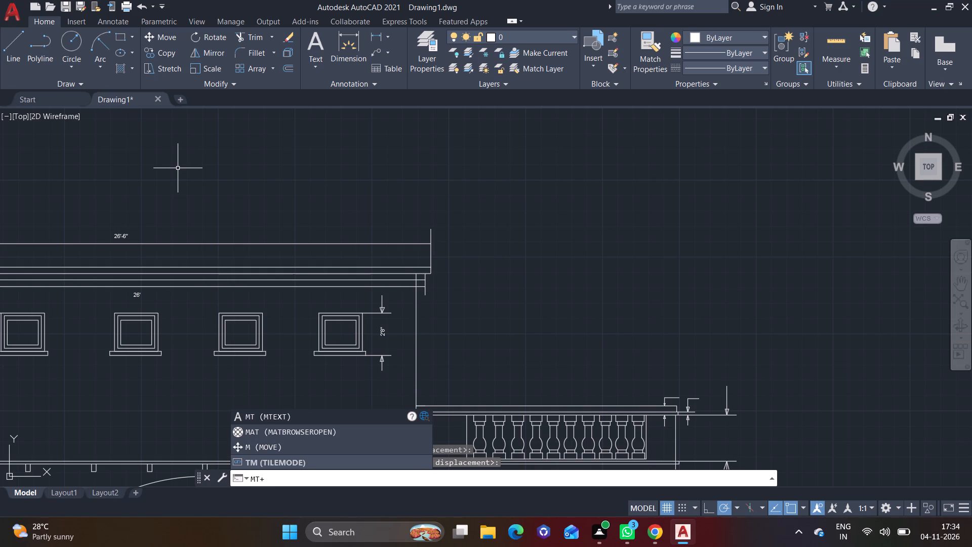
key("BackSpace")
key("Return")
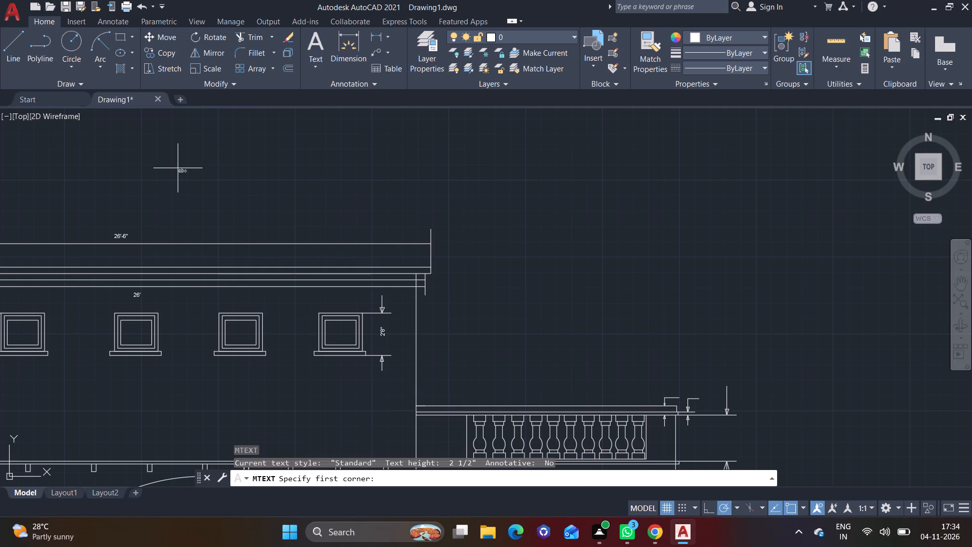
scroll(501, 290, "up", 1)
scroll(434, 309, "up", 1)
middle_click_drag(433, 309, 431, 275)
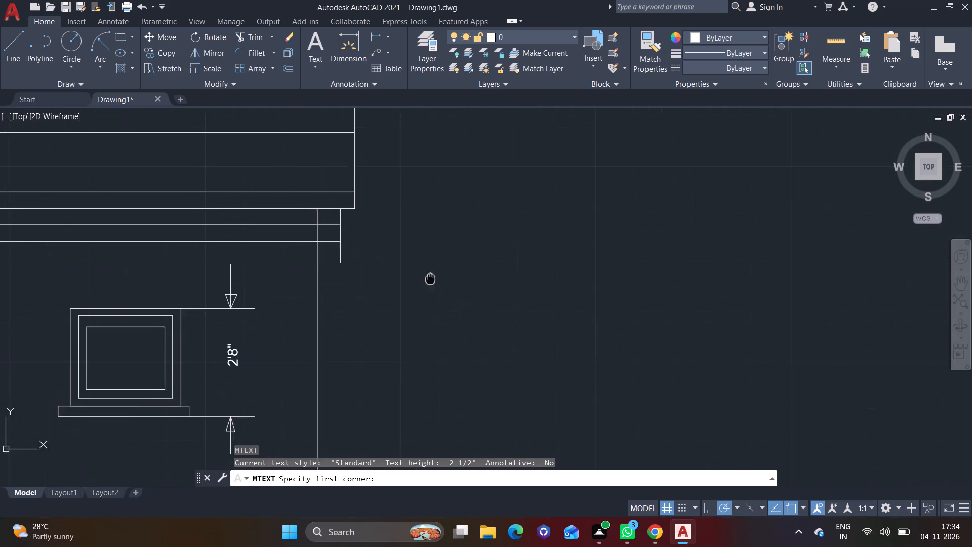
middle_click_drag(431, 275, 435, 260)
scroll(422, 286, "down", 2)
right_click(476, 306)
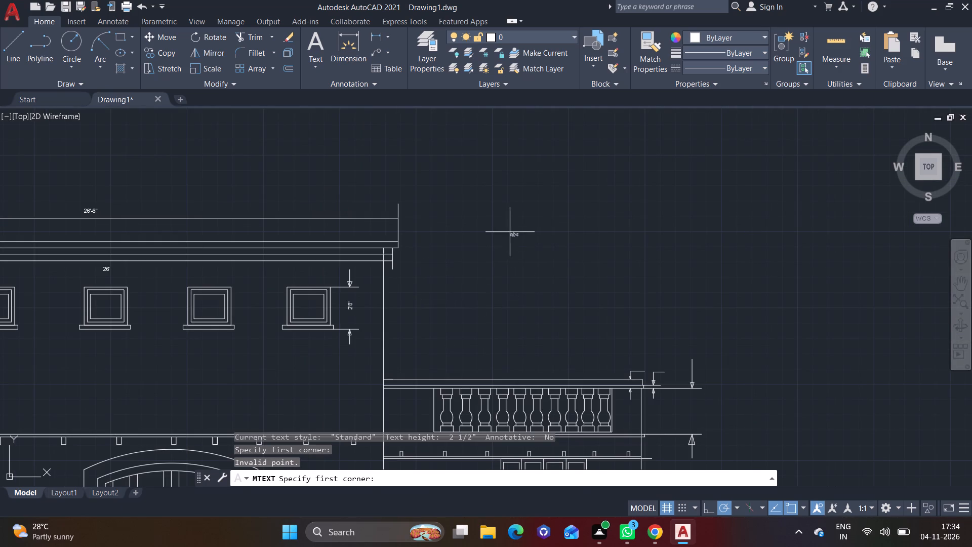
right_click(475, 260)
left_click(503, 273)
left_click(539, 303)
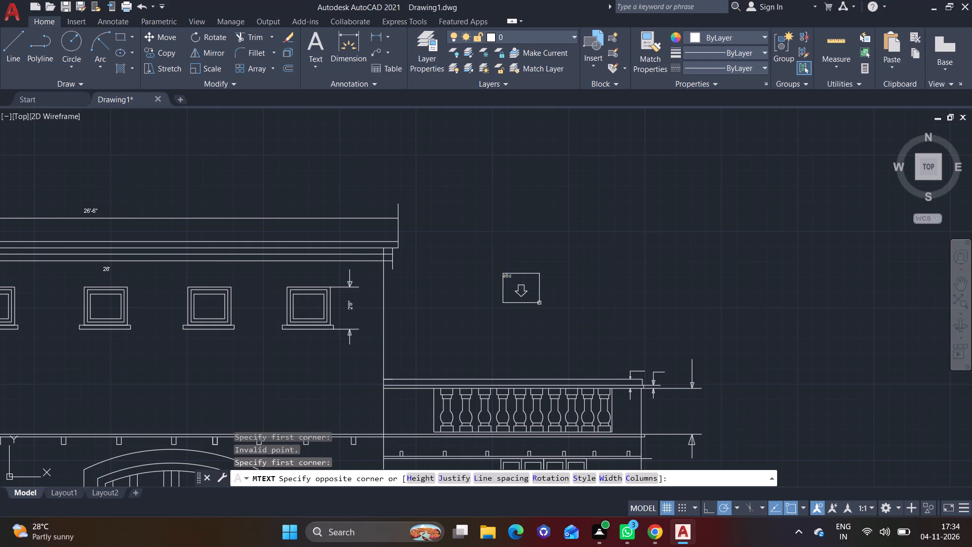
type("7'")
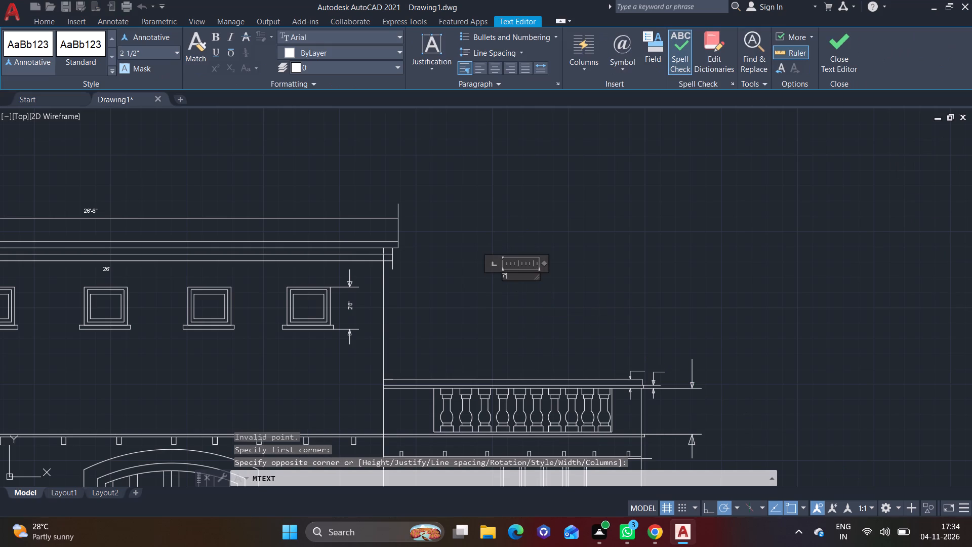
left_click(541, 307)
Add the multiline text 4'-1" just outside the upper storey's right wall, level with the rightmost window's height label.
right_click(398, 331)
left_click(445, 101)
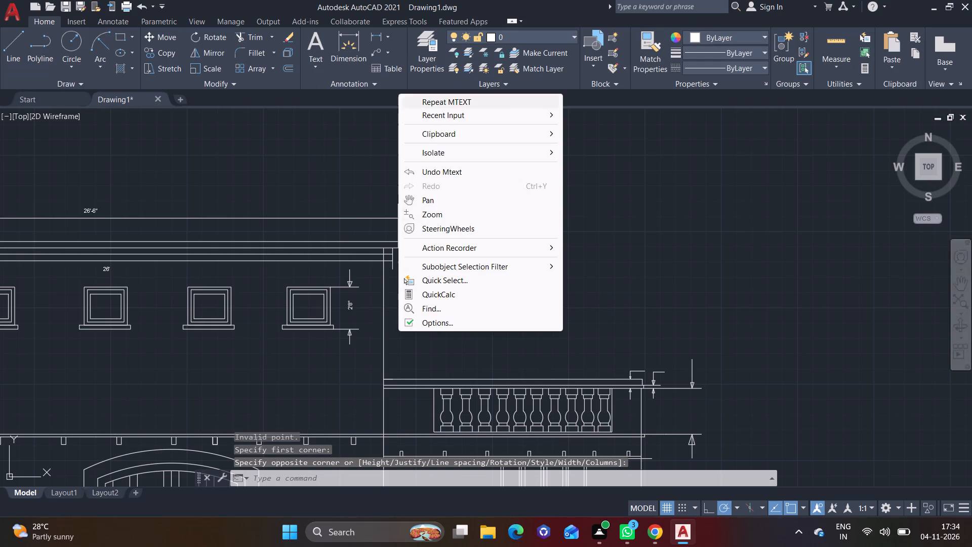
scroll(424, 269, "up", 1)
left_click(375, 338)
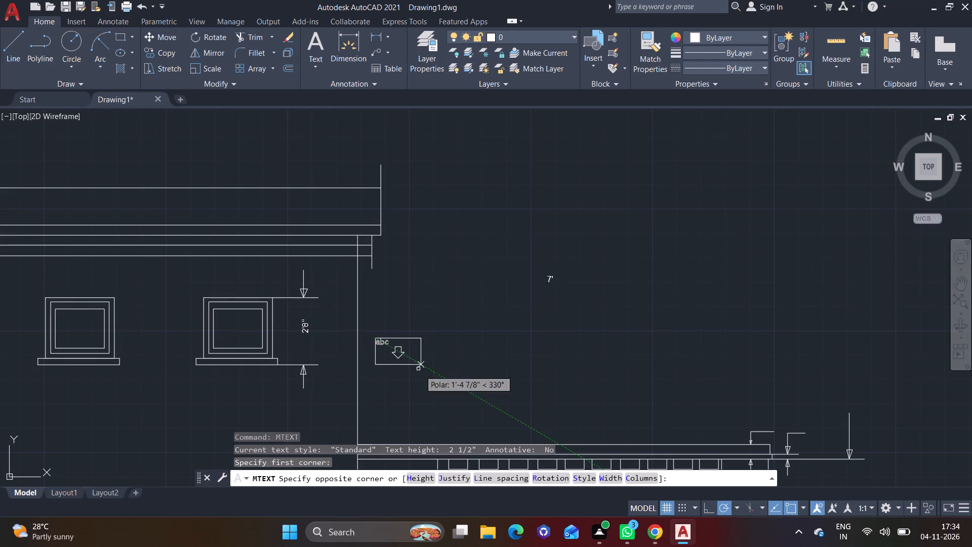
left_click(421, 373)
type("4'-")
type("1\"")
left_click(401, 394)
Add the multiline text 5" just to the right of the eaves' end, level with the lower eaves lines.
right_click(441, 323)
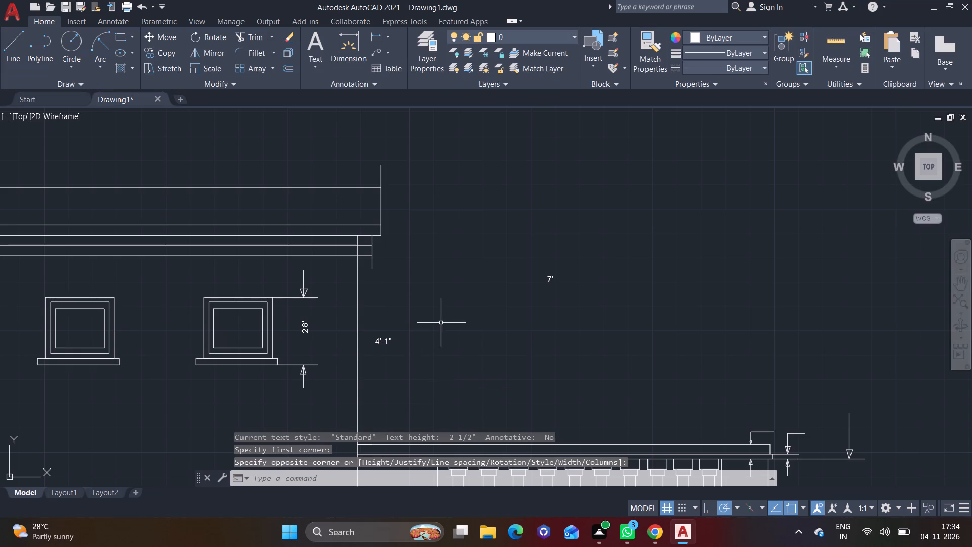
left_click(513, 95)
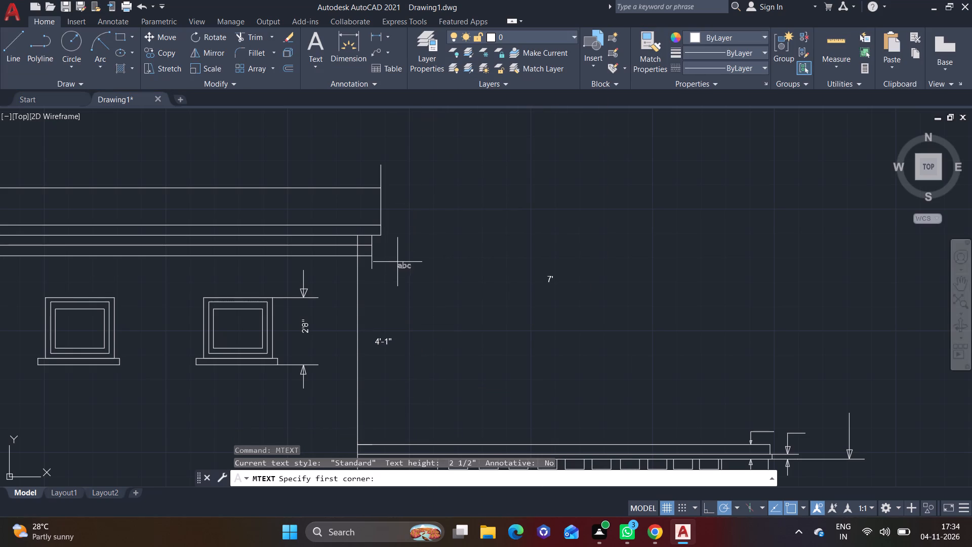
left_click(401, 255)
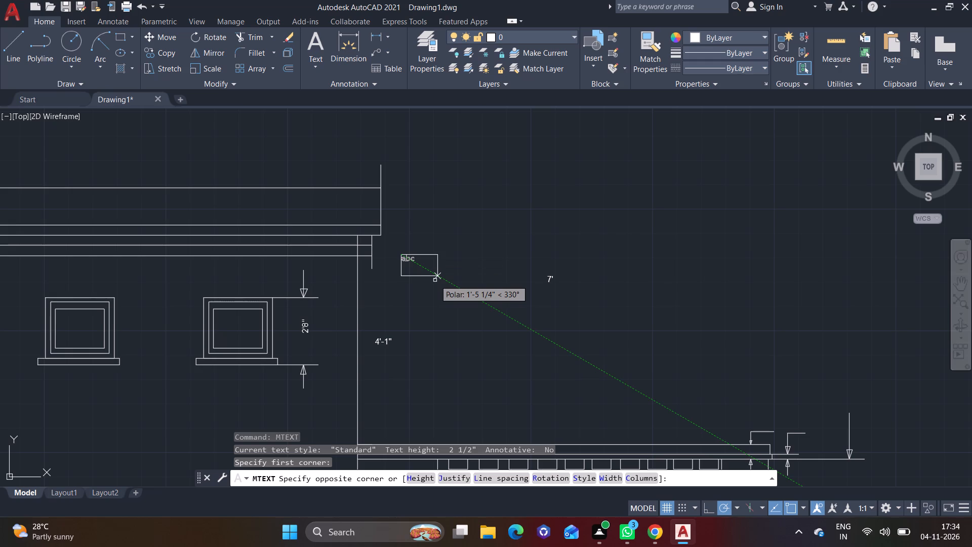
left_click(435, 280)
type("5\"")
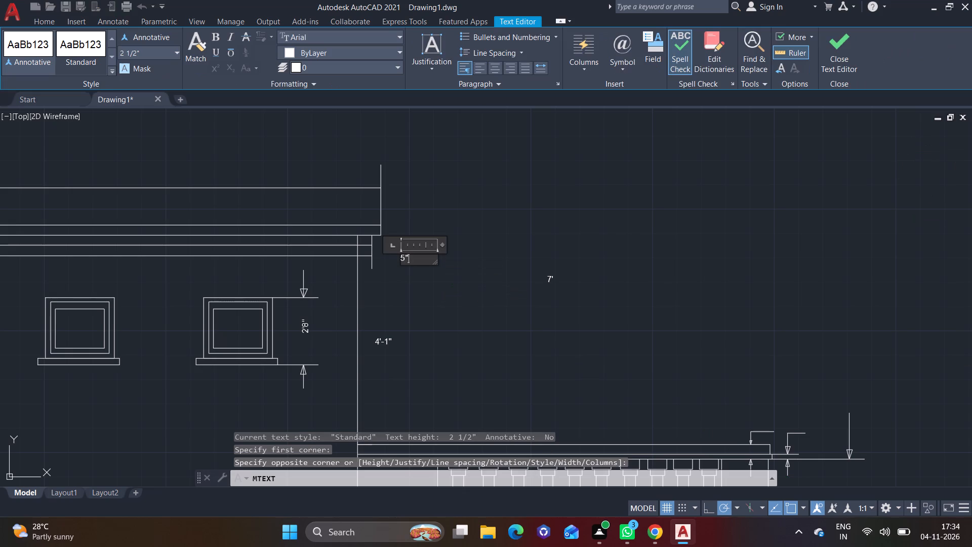
key("Return")
left_click(588, 366)
Add the multiline text 4" above the bent leader of the first small height mark at the terrace balustrade's top rail.
scroll(589, 372, "down", 3)
middle_click_drag(602, 382, 467, 227)
scroll(508, 218, "up", 2)
scroll(473, 244, "up", 2)
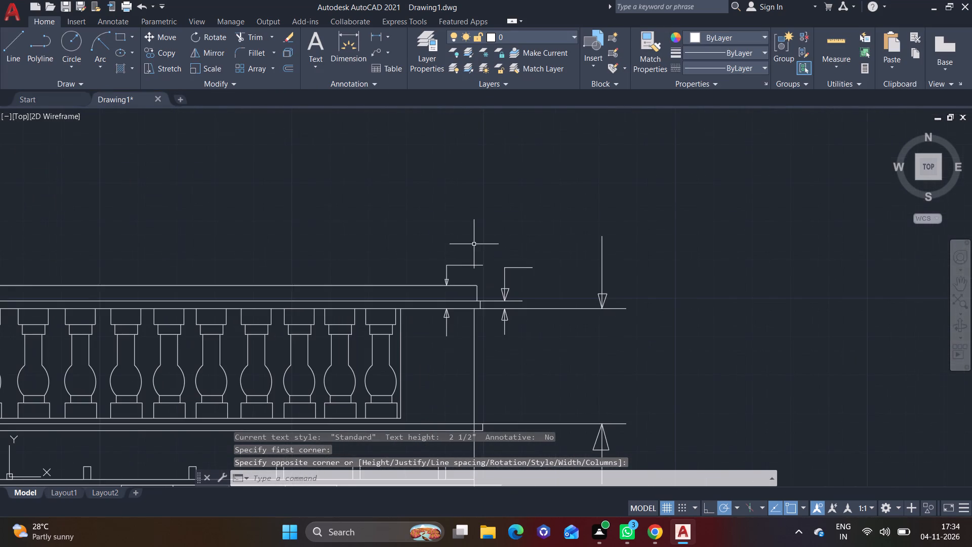
right_click(476, 246)
left_click(504, 259)
scroll(481, 245, "up", 1)
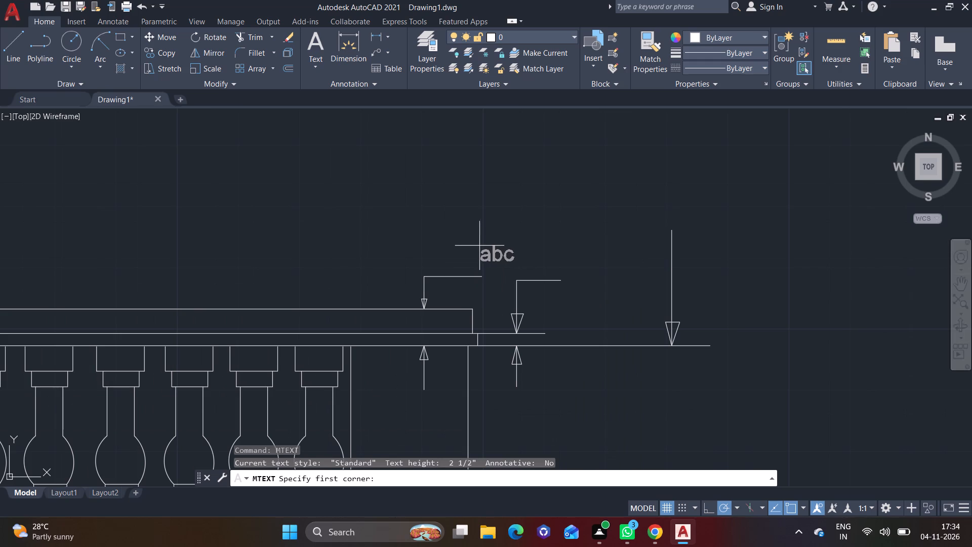
left_click(472, 240)
left_click(497, 257)
type("4\"")
left_click(536, 265)
Add the multiline text 2" at the end of the second bent leader beside the terrace balustrade's top rail.
right_click(536, 265)
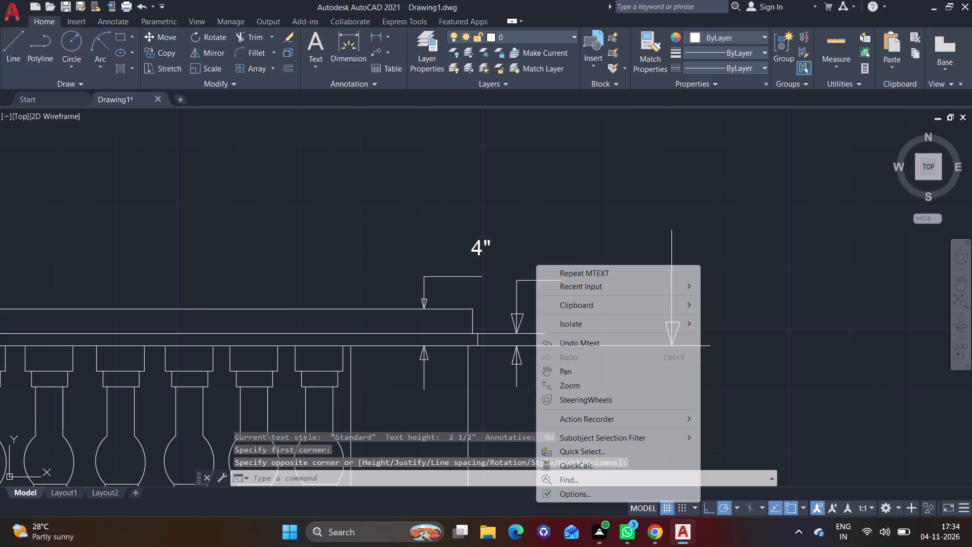
left_click(576, 272)
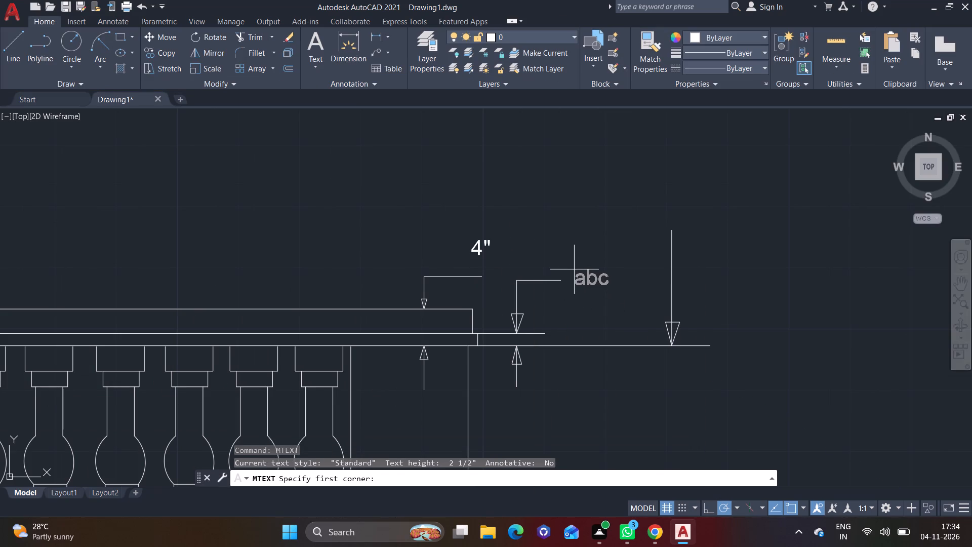
left_click(574, 269)
left_click(599, 304)
type("2\"")
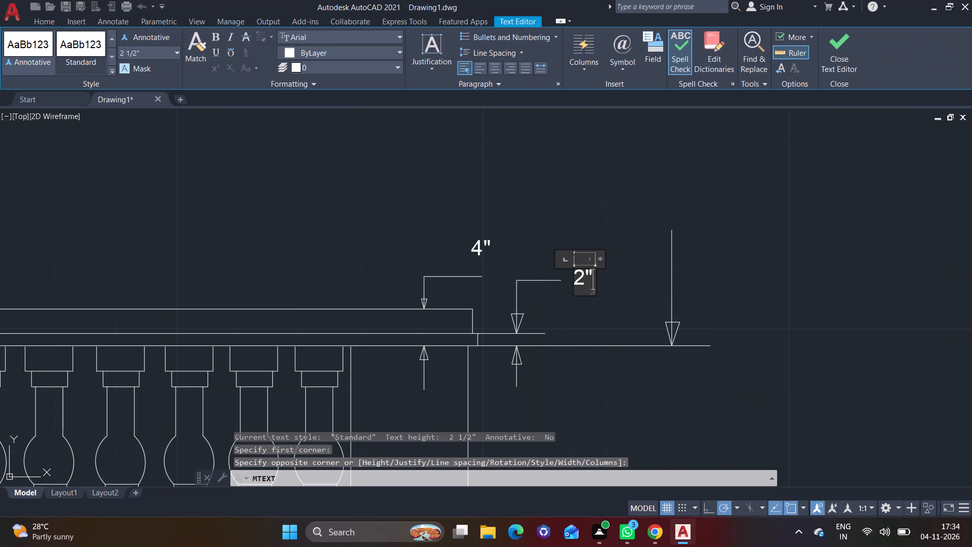
left_click(784, 305)
Add the multiline text 2'-6" between the extension lines of the height arrows beside the terrace balustrade.
right_click(708, 293)
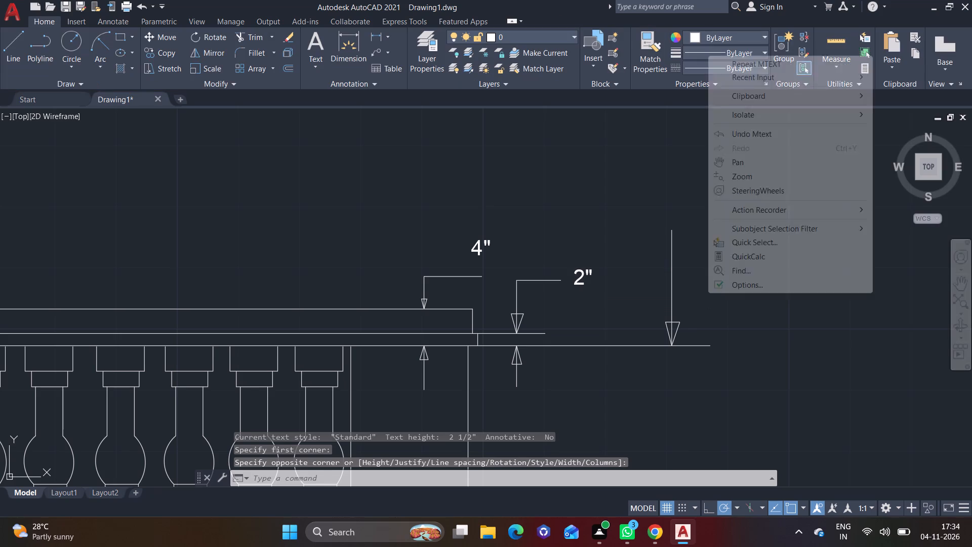
left_click(771, 63)
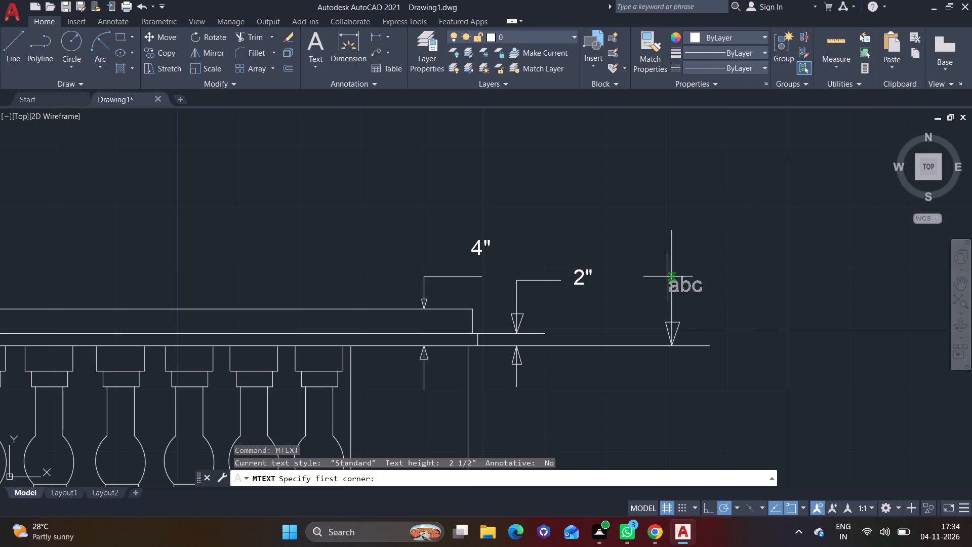
middle_click_drag(717, 319, 638, 185)
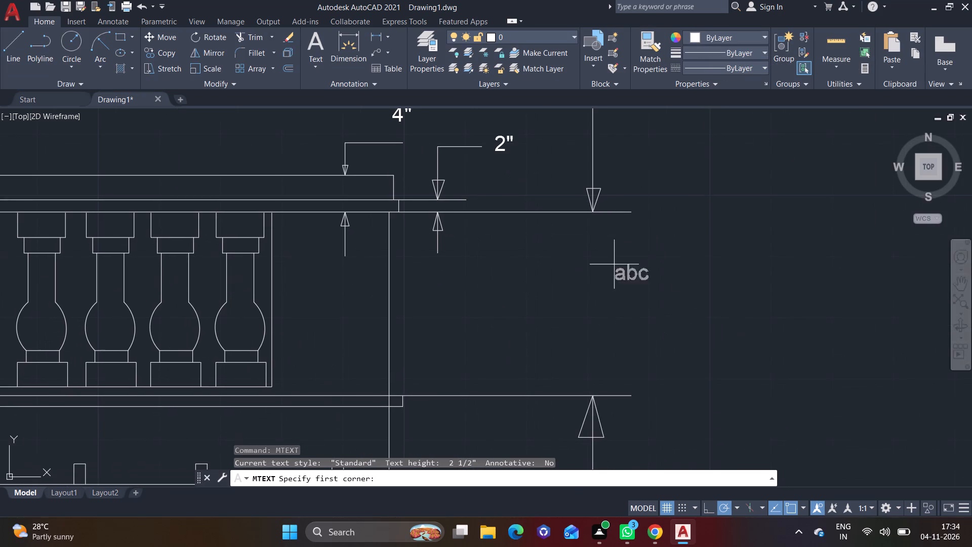
left_click(543, 289)
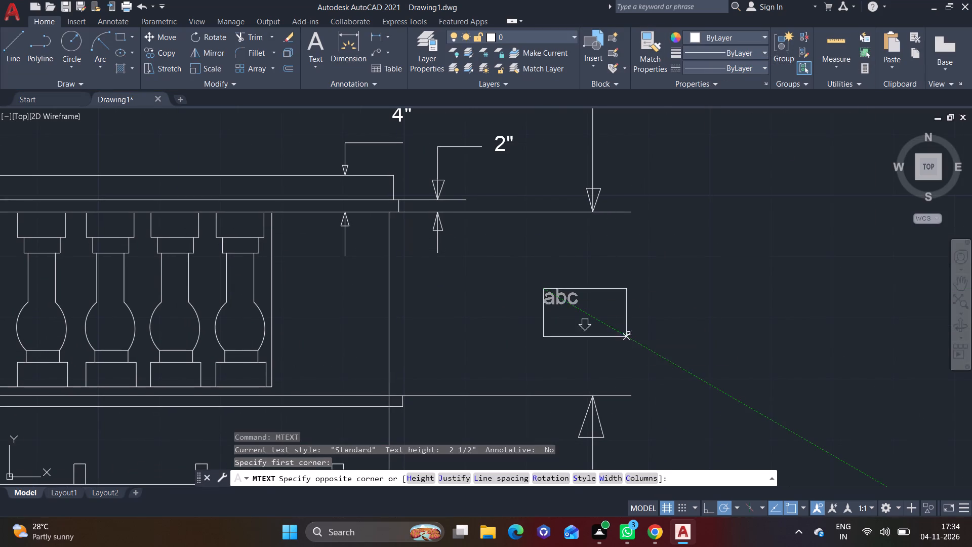
left_click(652, 346)
type("2'-6\"")
left_click(652, 346)
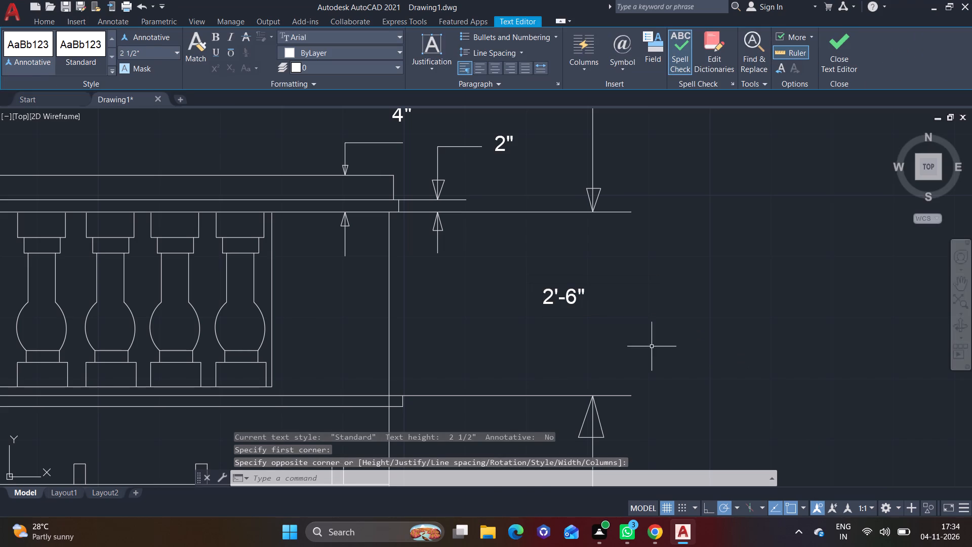
Add the multiline text 2'-1" between the plinth and ground lines, just left of the entrance steps.
scroll(652, 346, "down", 3)
middle_click_drag(633, 361, 563, 245)
right_click(602, 275)
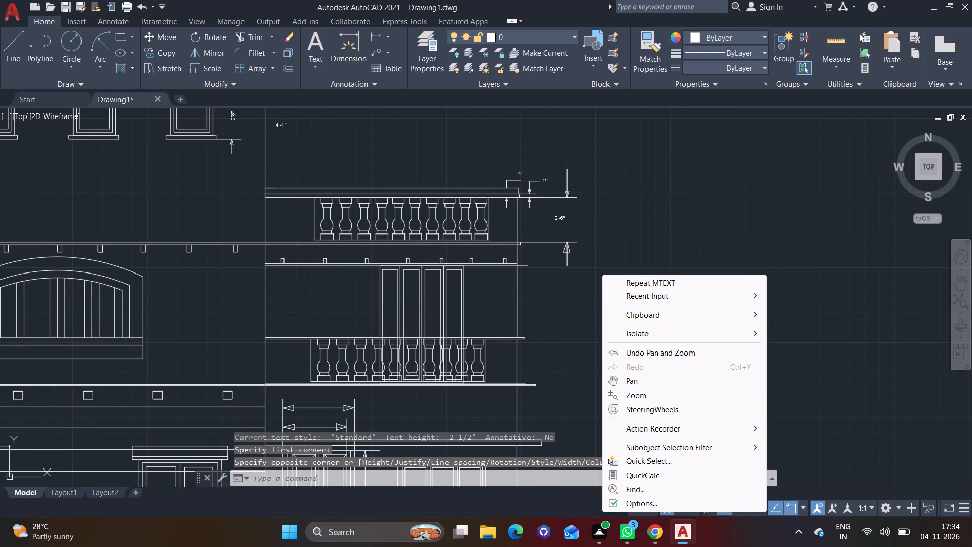
left_click(644, 283)
middle_click_drag(572, 407, 562, 276)
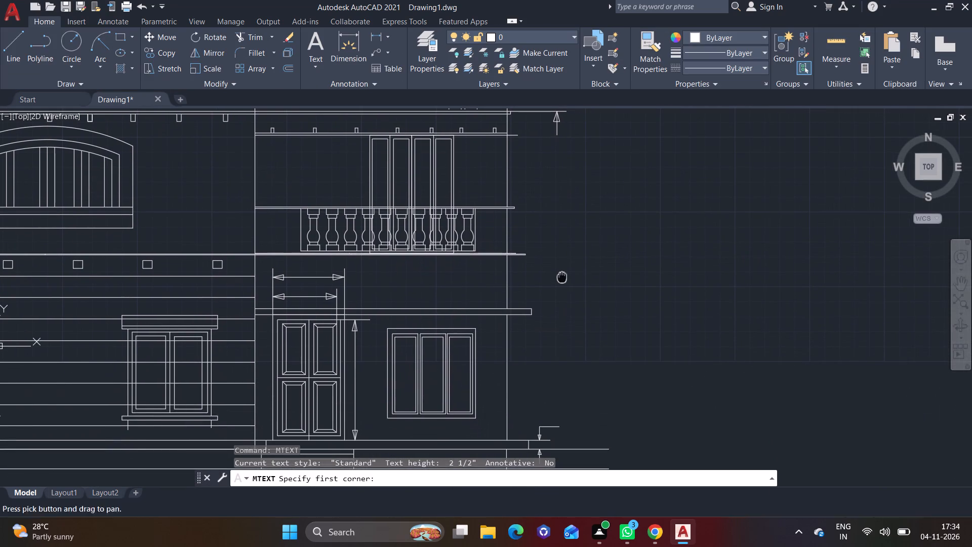
scroll(568, 343, "down", 1)
middle_click_drag(168, 370, 332, 249)
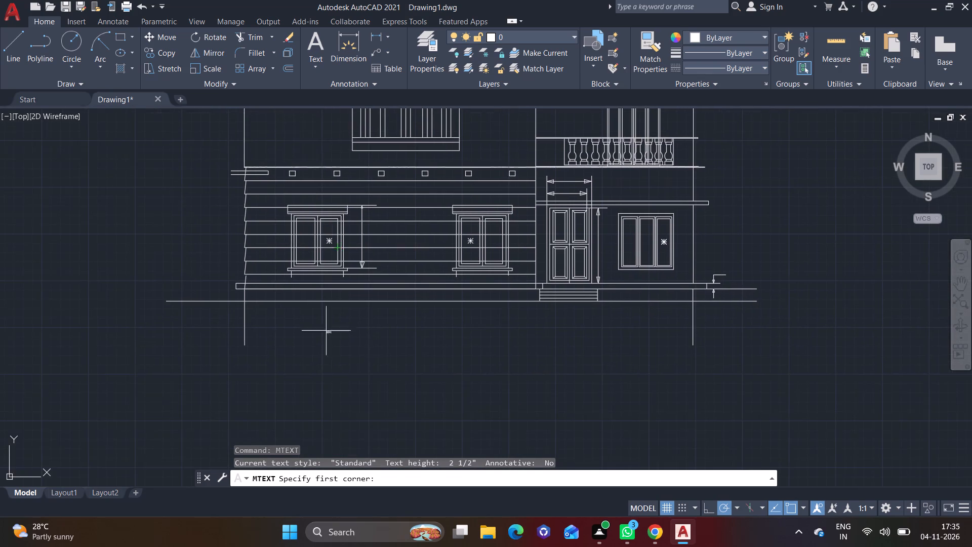
middle_click_drag(347, 368, 354, 318)
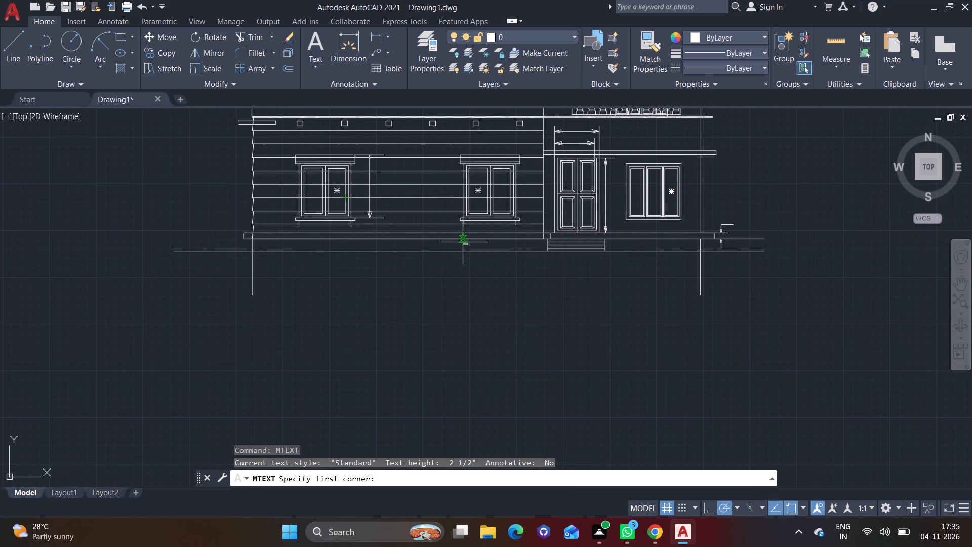
scroll(521, 238, "up", 5)
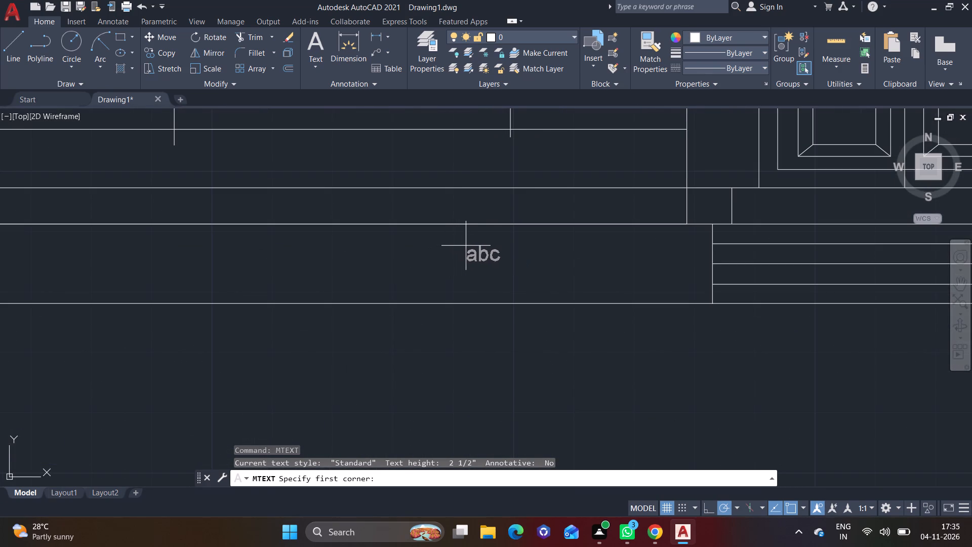
left_click(550, 243)
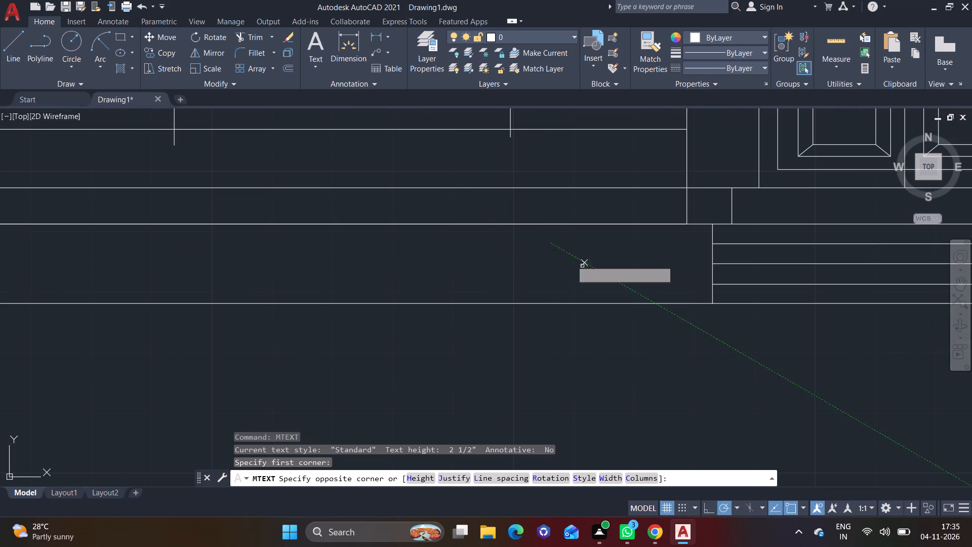
left_click(648, 278)
type("2'")
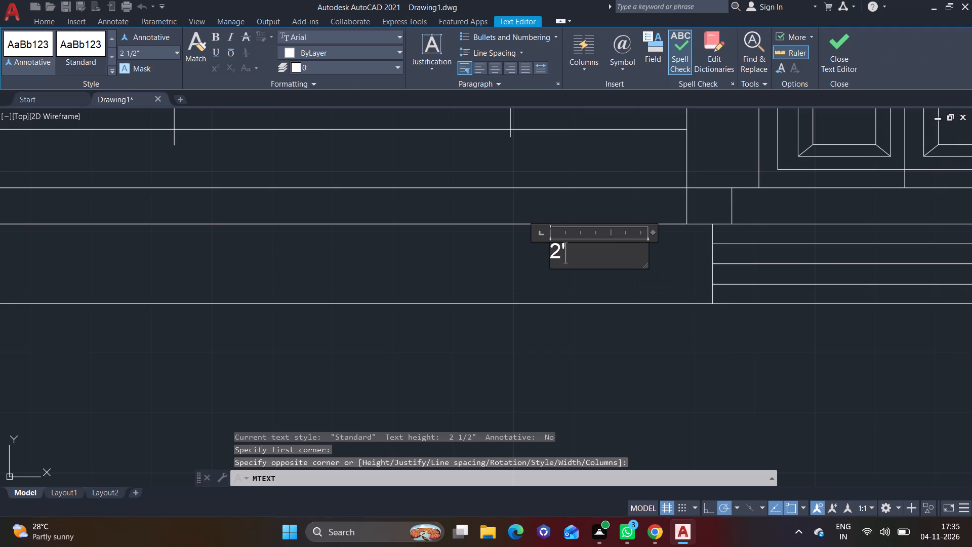
key("minus")
type("1\"")
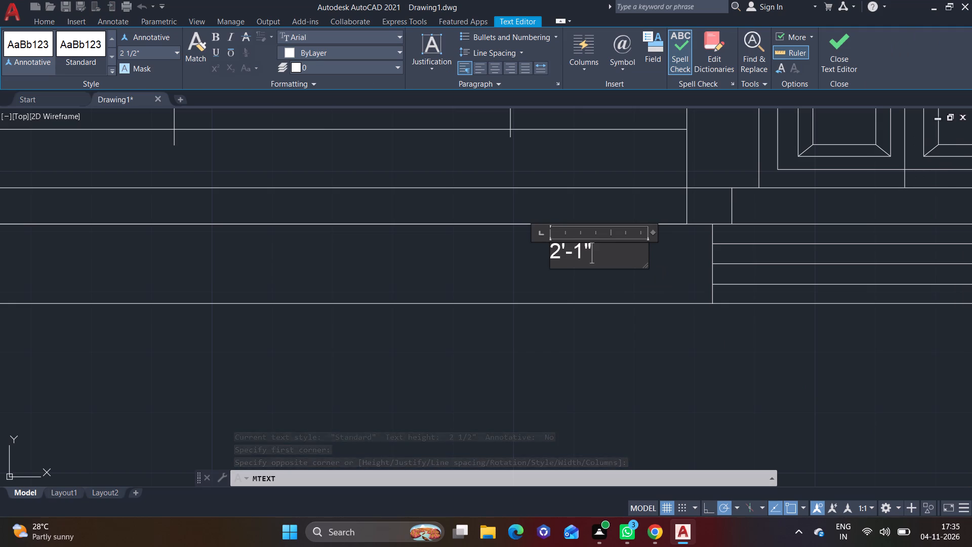
left_click(605, 339)
Add the multiline text 5'-6" above the upper, wider width arrow over the entrance door.
right_click(570, 334)
left_click(638, 109)
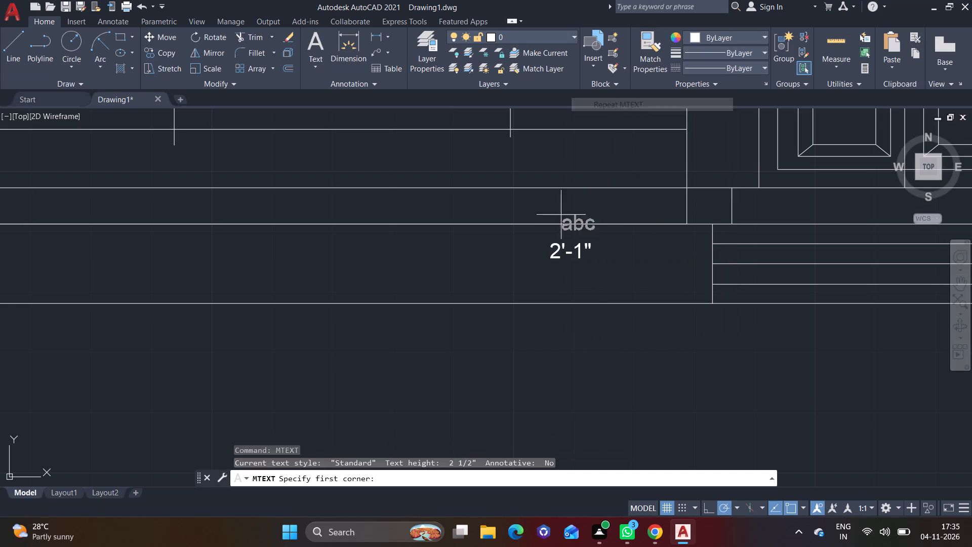
middle_click_drag(548, 318, 437, 423)
middle_click_drag(632, 242, 595, 372)
scroll(623, 272, "down", 2)
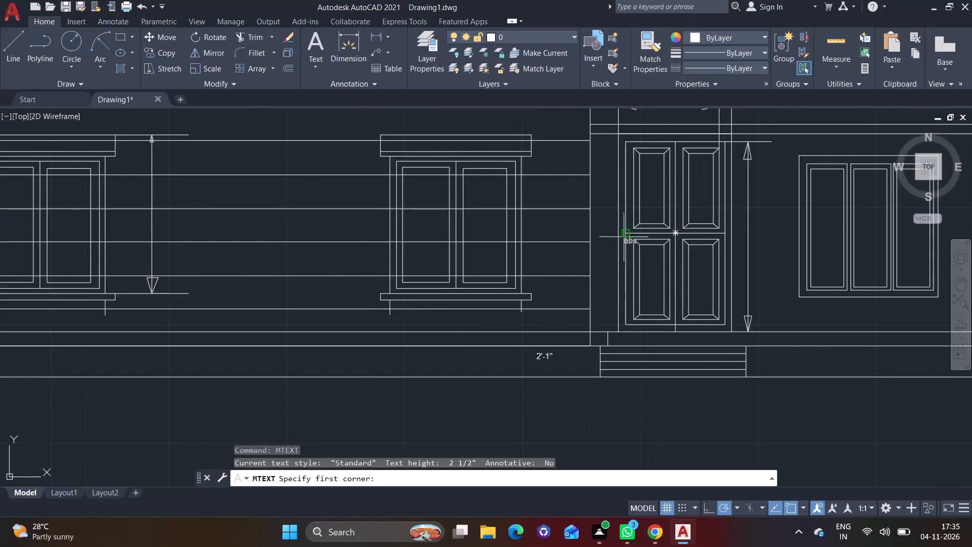
middle_click_drag(624, 234, 529, 390)
scroll(583, 224, "up", 2)
left_click(541, 209)
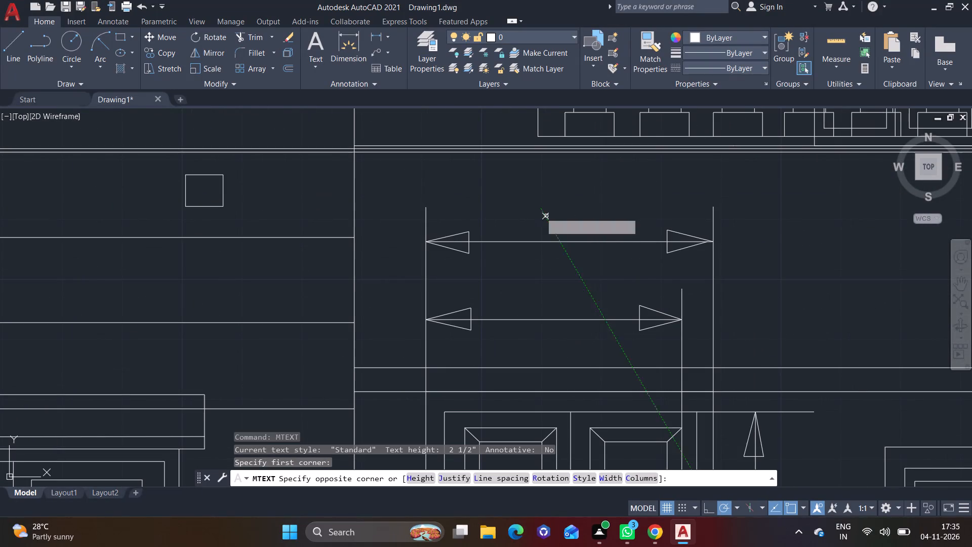
left_click(596, 228)
type("5'-")
type("6\"")
left_click(563, 281)
Add the multiline text 4' above the lower, shorter width arrow over the entrance door.
right_click(563, 281)
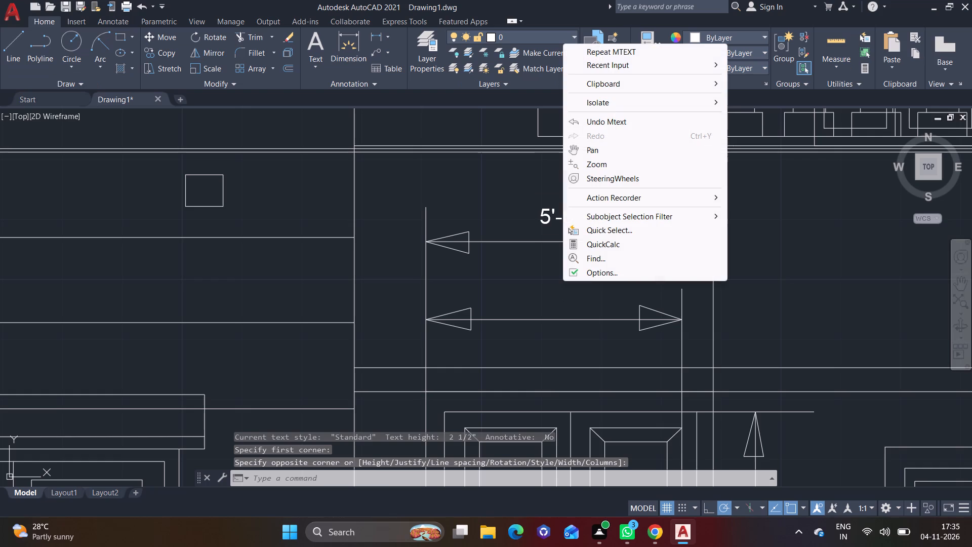
left_click(638, 53)
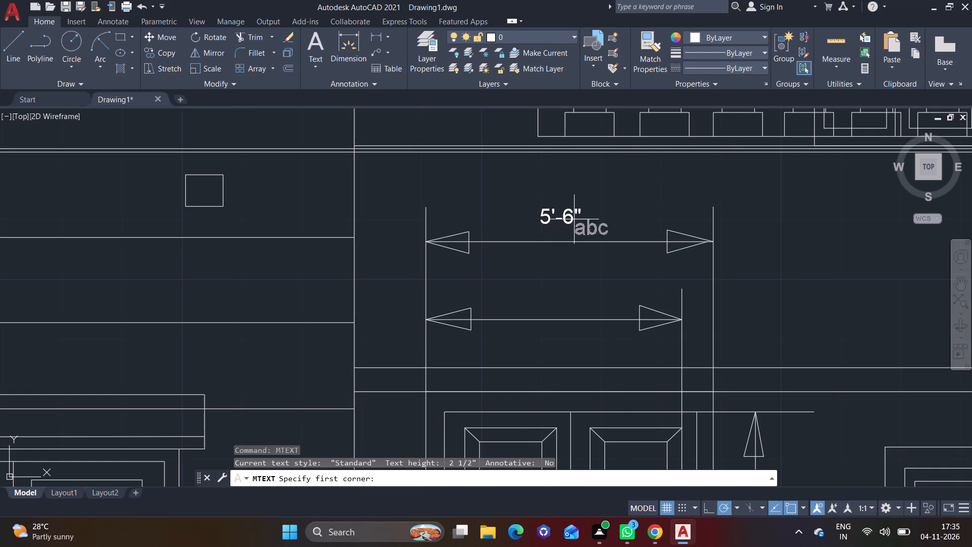
left_click(540, 291)
left_click(577, 309)
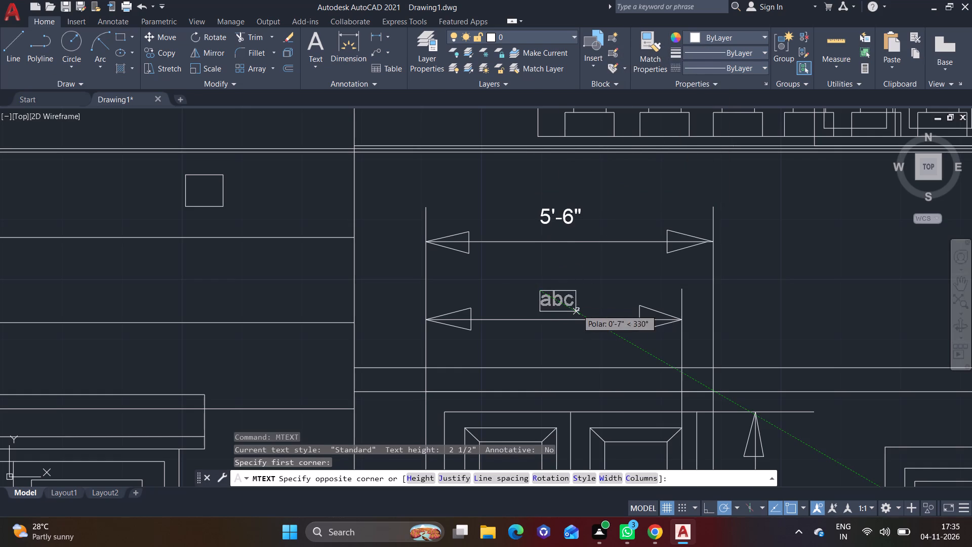
type("4'")
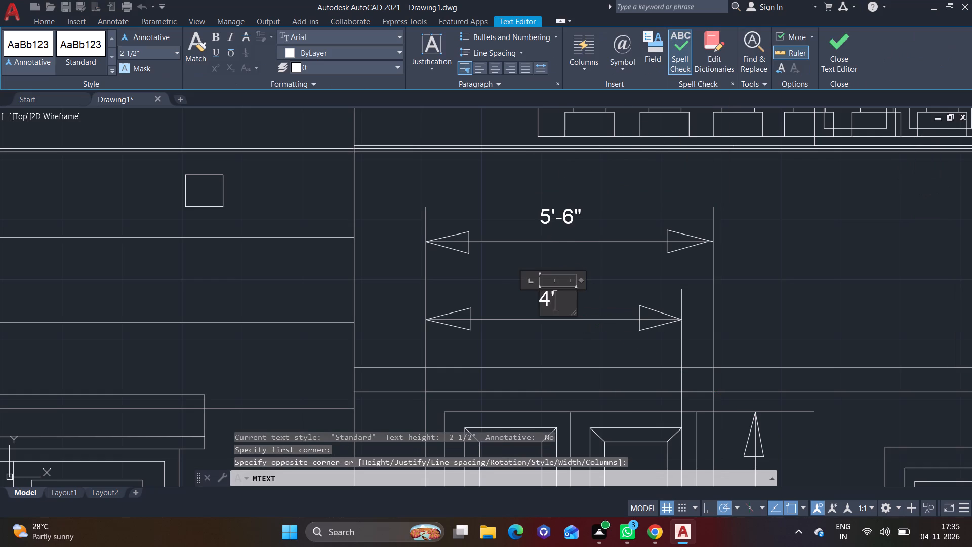
left_click(577, 349)
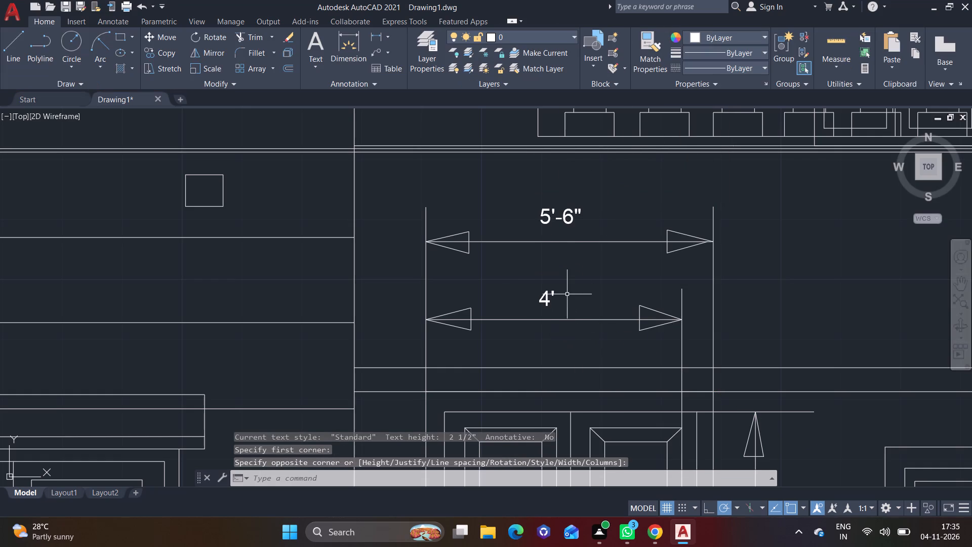
Add the multiline text 7' between the entrance door frame and its height arrow, near mid-height.
right_click(567, 294)
left_click(630, 63)
scroll(601, 340, "down", 1)
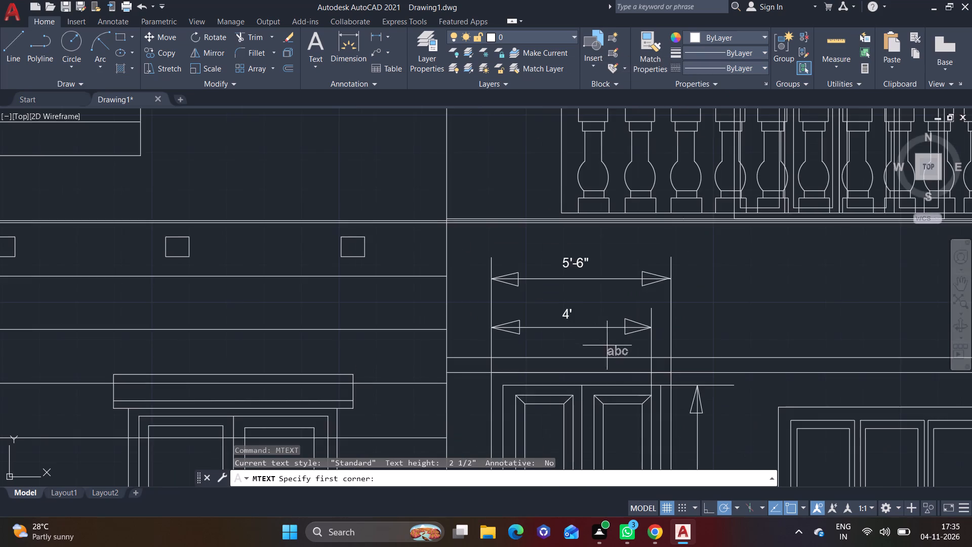
middle_click_drag(654, 373, 584, 205)
scroll(623, 331, "up", 1)
middle_click_drag(622, 331, 595, 206)
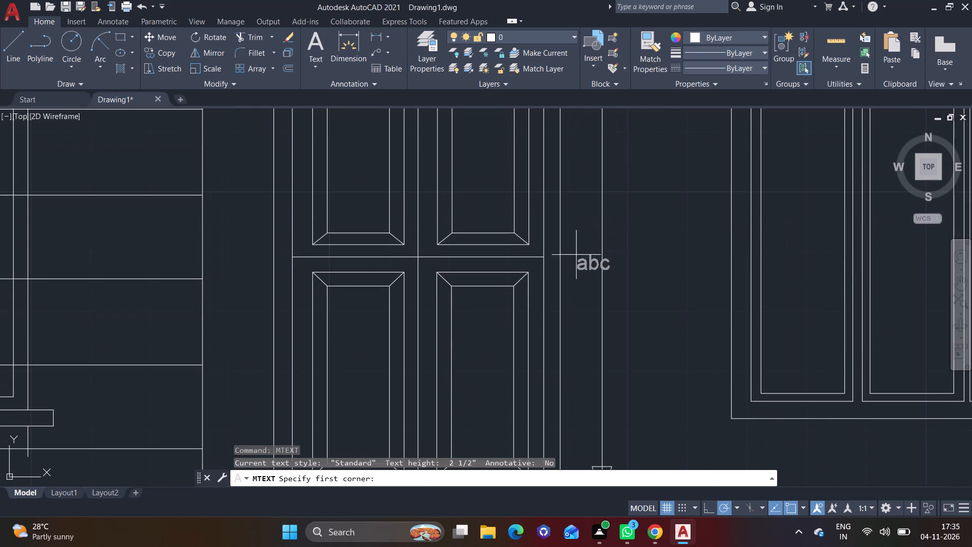
left_click(571, 254)
left_click(587, 274)
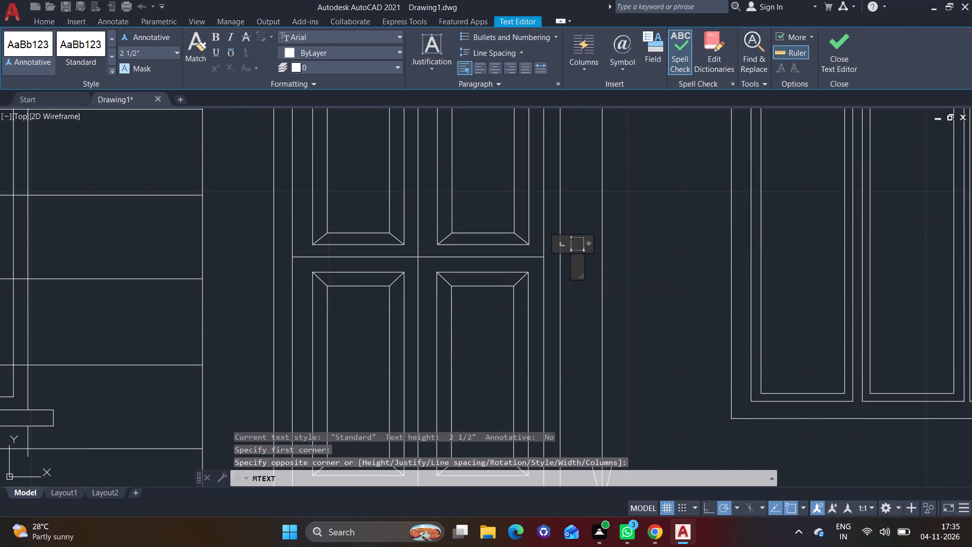
type("7'")
left_click(600, 273)
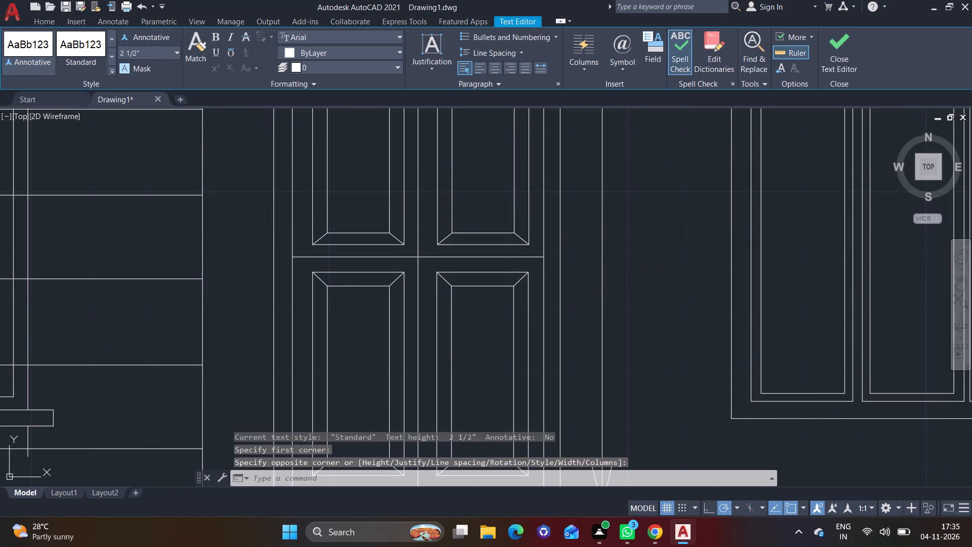
Rotate the door's 7' height text 90 degrees to read vertically and move it just left of the height arrow line.
left_click(577, 256)
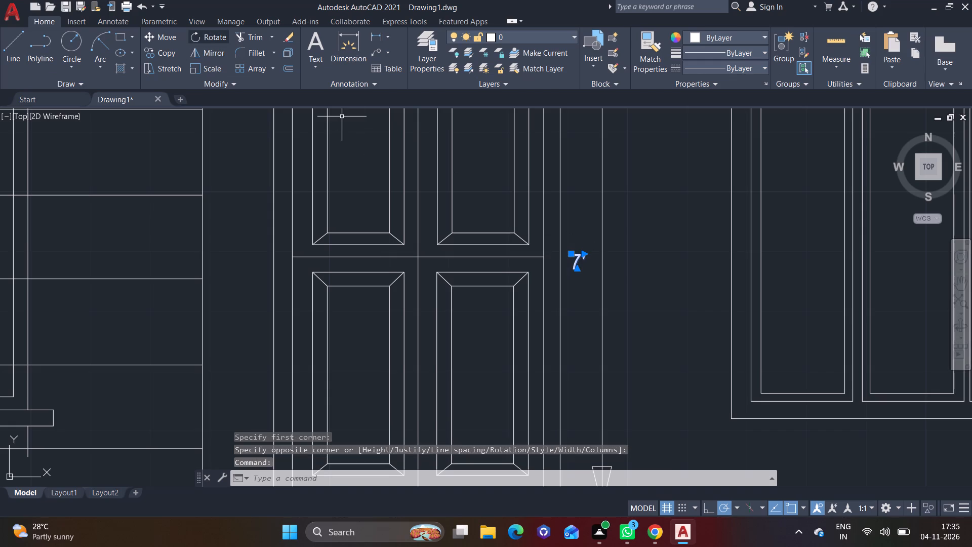
left_click(218, 42)
left_click(595, 254)
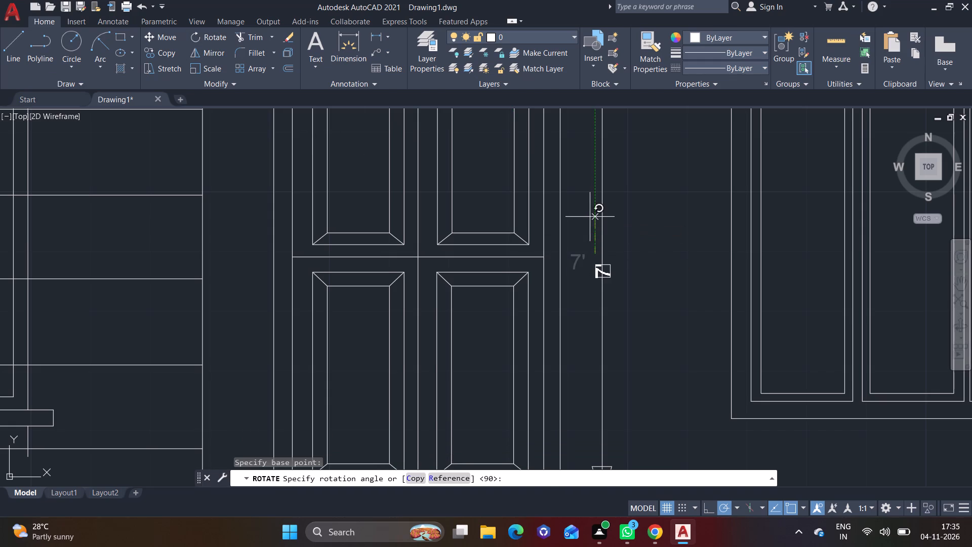
left_click(590, 217)
left_click(598, 269)
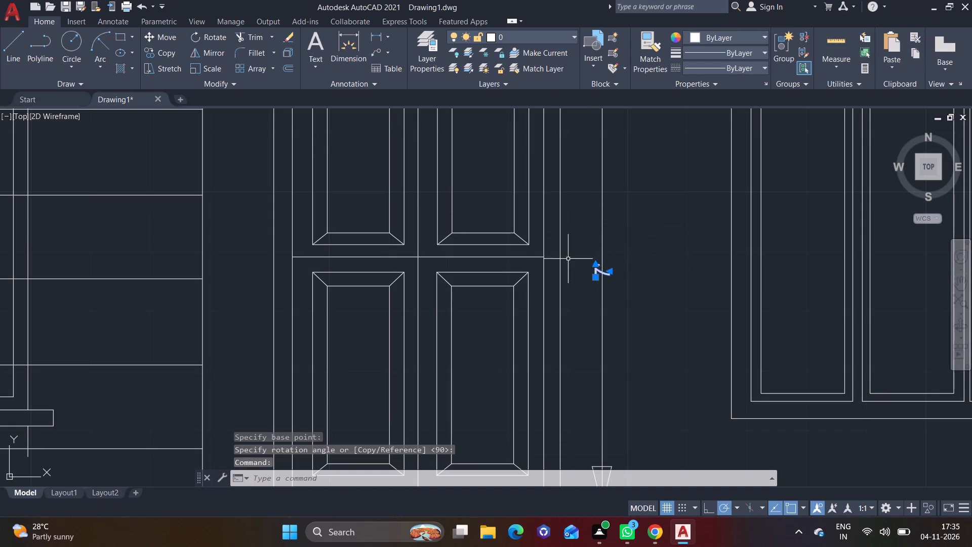
left_click(161, 35)
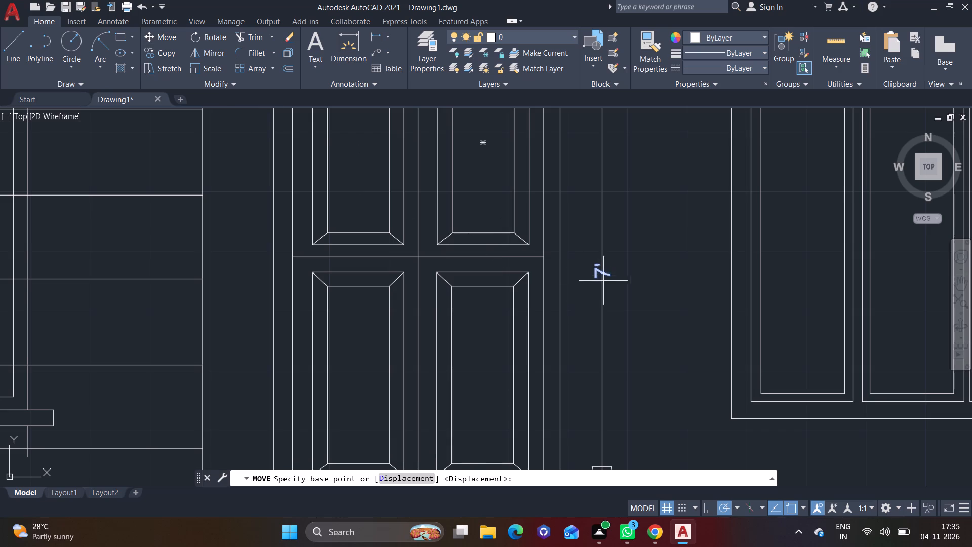
left_click(601, 274)
left_click(582, 268)
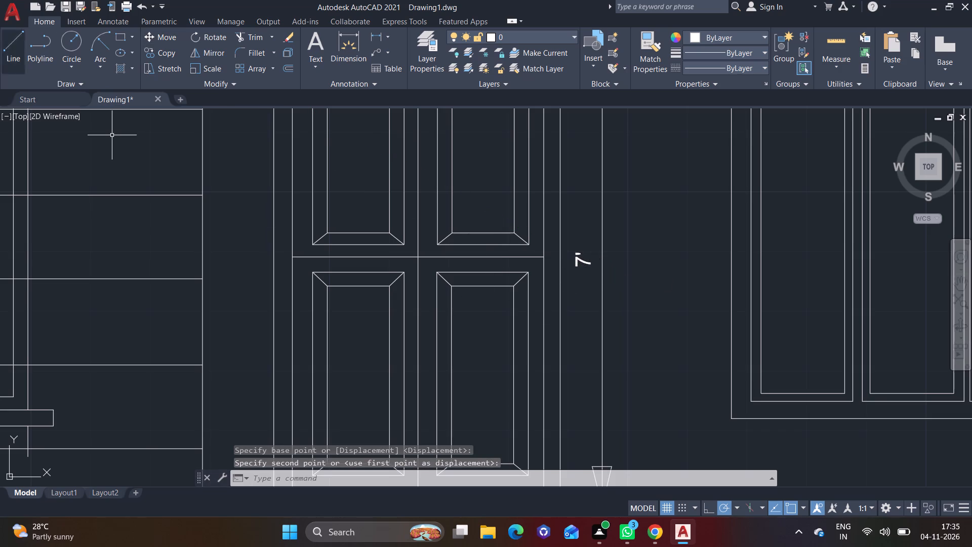
key("Escape")
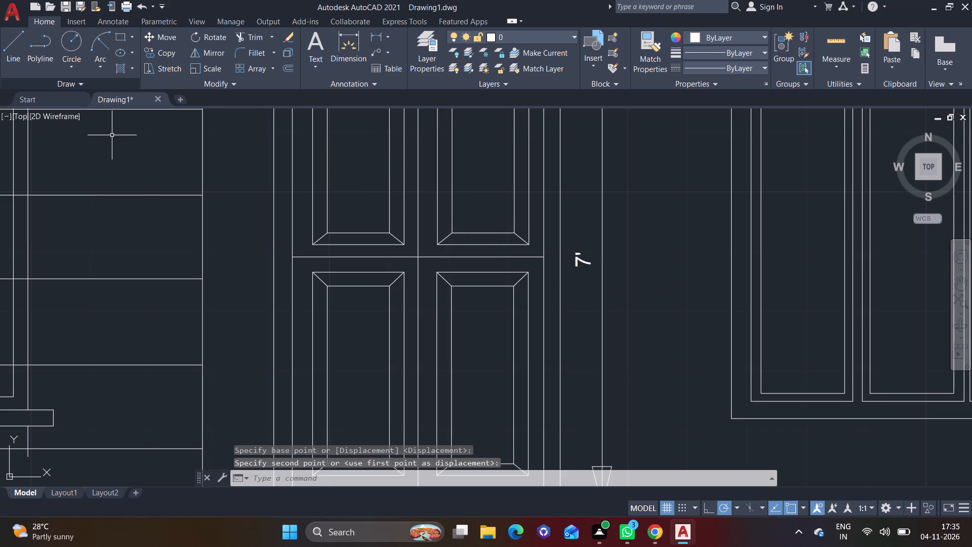
Add the multiline text 5' just right of the three-panel window beside the entrance door, near mid-height.
type("MT")
key("Return")
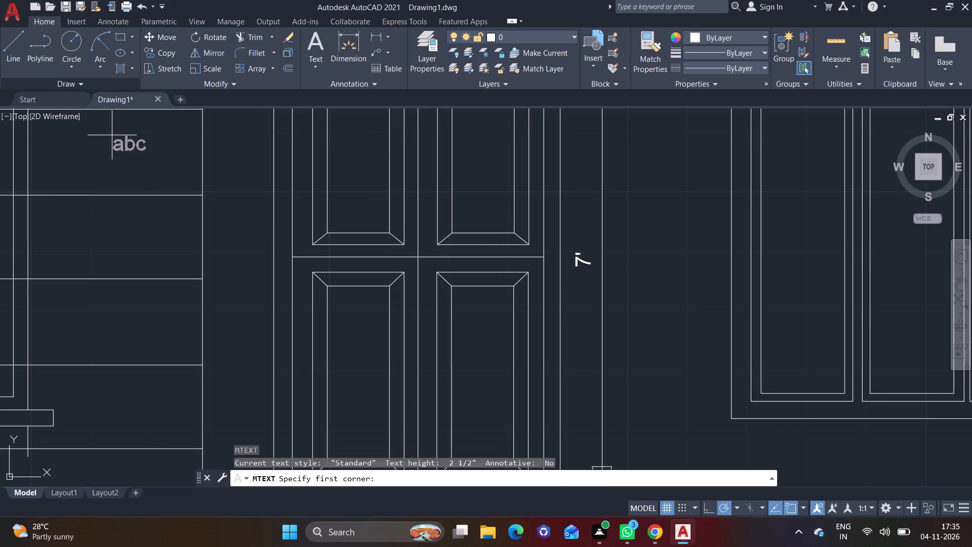
scroll(120, 192, "down", 1)
middle_click_drag(352, 305, 314, 215)
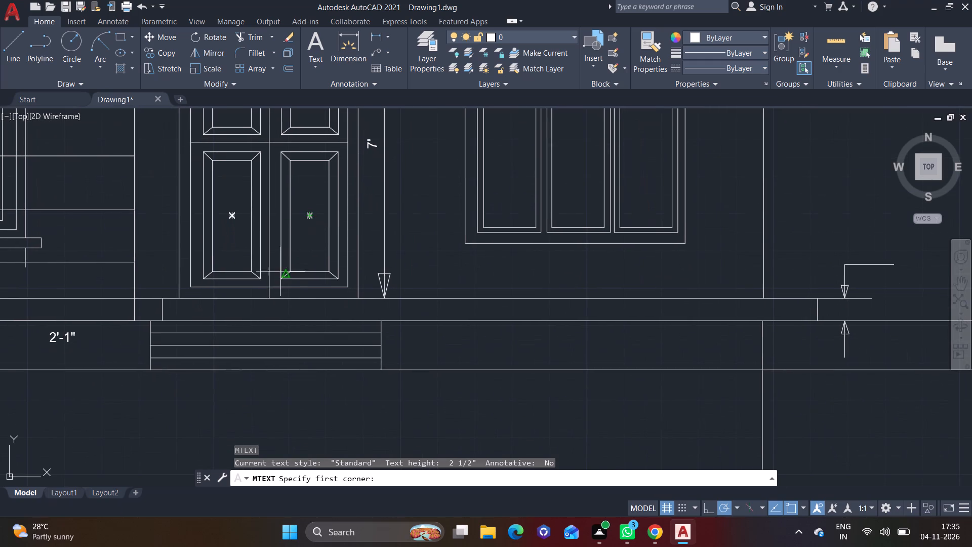
middle_click_drag(403, 281, 245, 358)
middle_click_drag(504, 183, 485, 234)
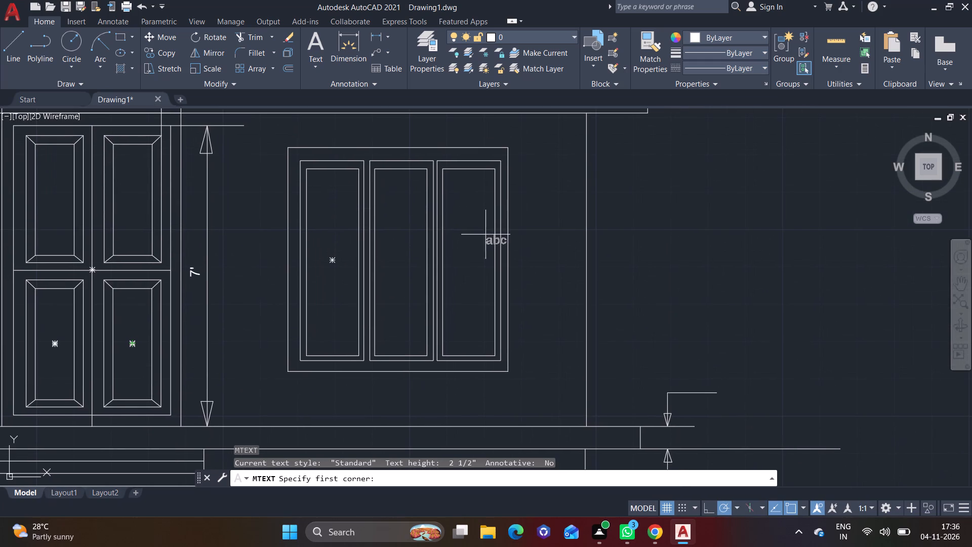
left_click(521, 253)
left_click(547, 278)
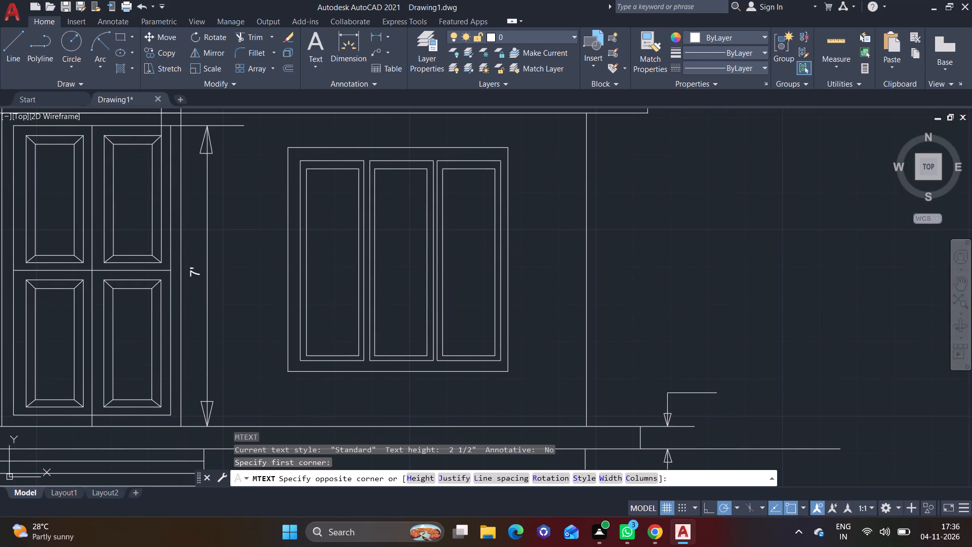
type("5'")
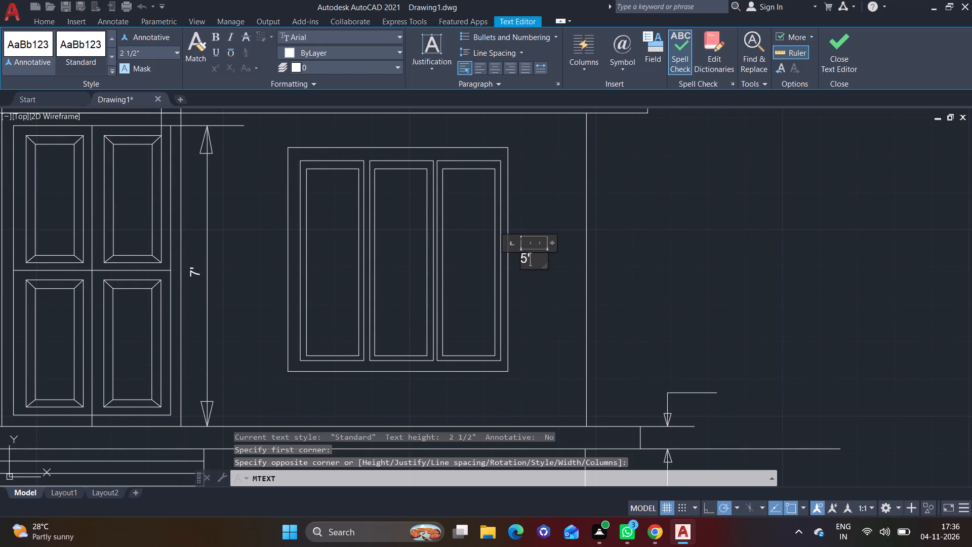
left_click(546, 287)
Add the multiline text 1'-6" just beyond the right end of the extended plinth line.
right_click(546, 284)
left_click(617, 53)
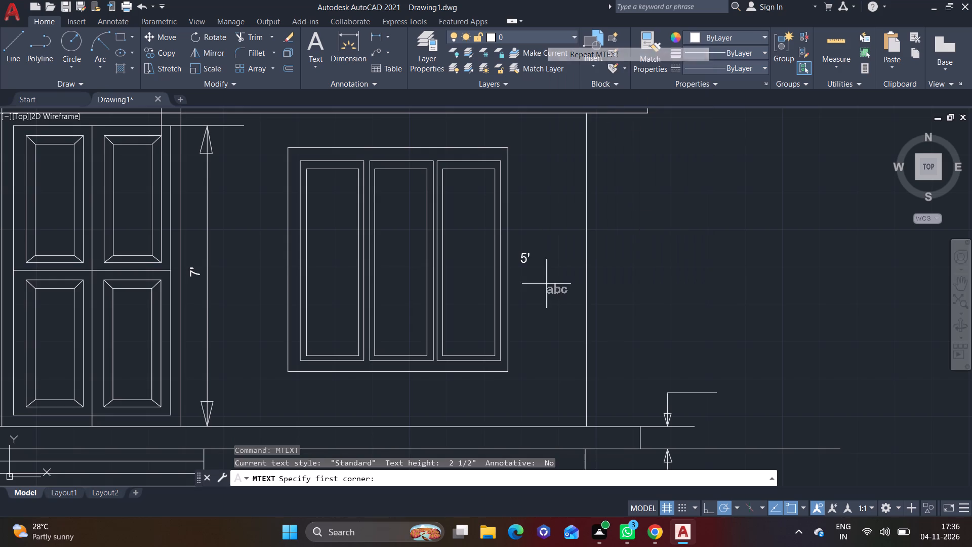
scroll(643, 250, "down", 1)
middle_click_drag(678, 282, 516, 116)
scroll(604, 233, "up", 1)
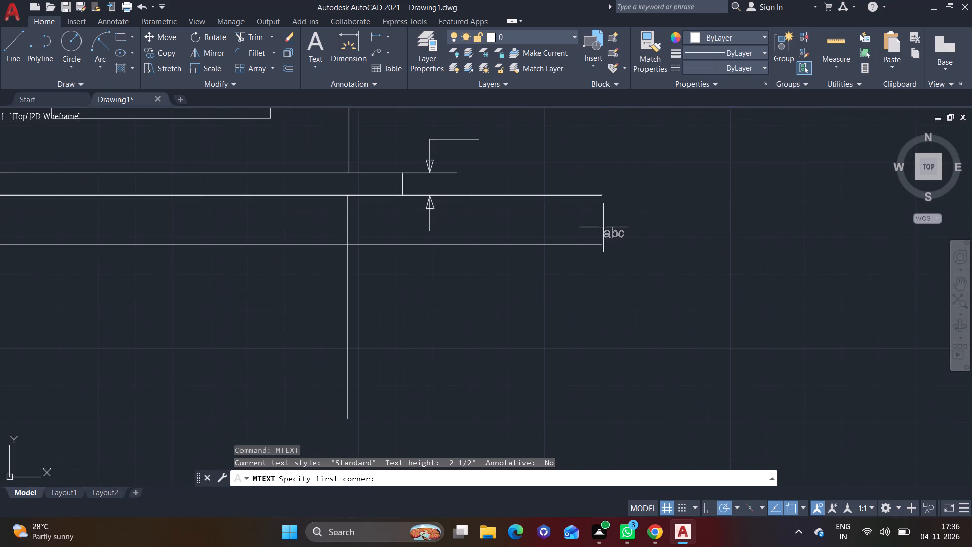
left_click(617, 177)
left_click(665, 216)
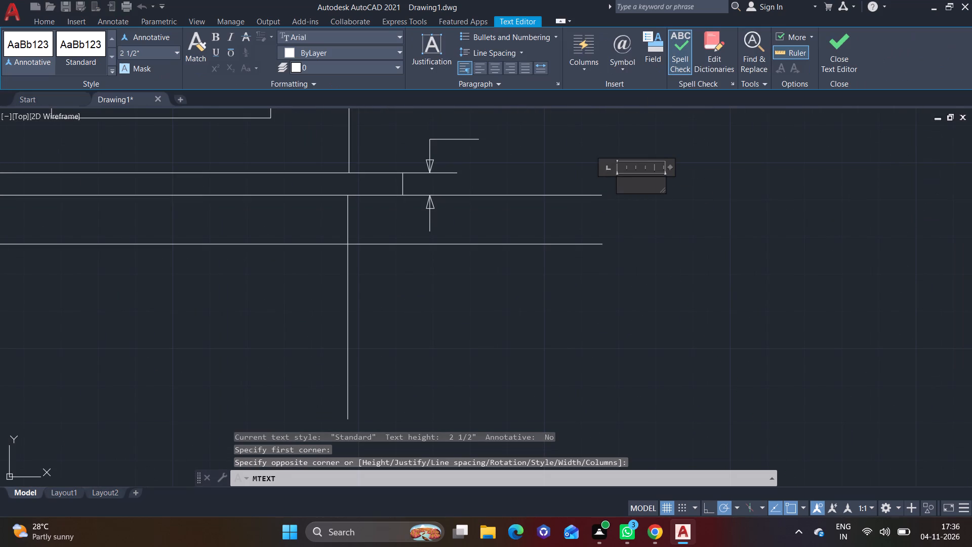
key("1")
key("apostrophe")
key("minus")
type("6\"")
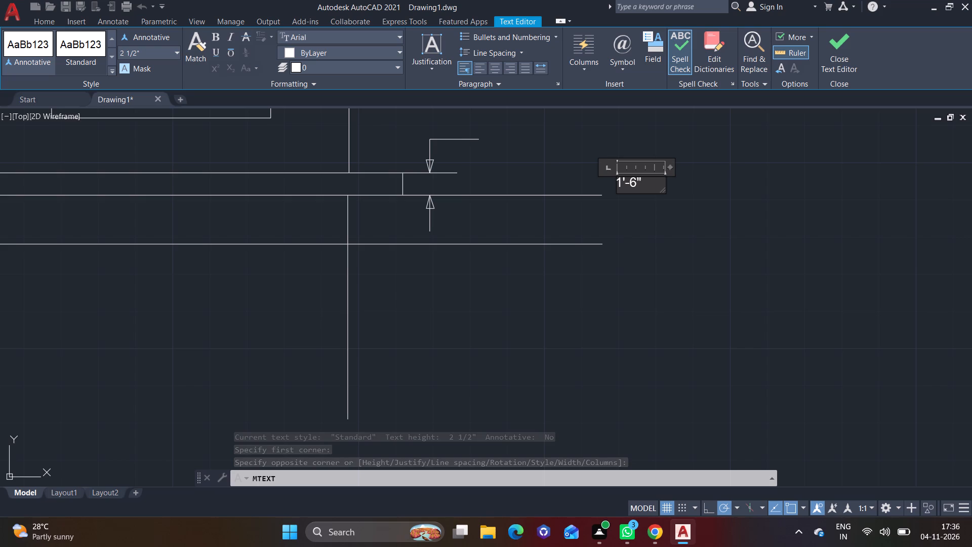
left_click(665, 216)
Add the multiline text 6" at the end of the bent leader of the small height mark at the plinth's right end.
right_click(494, 318)
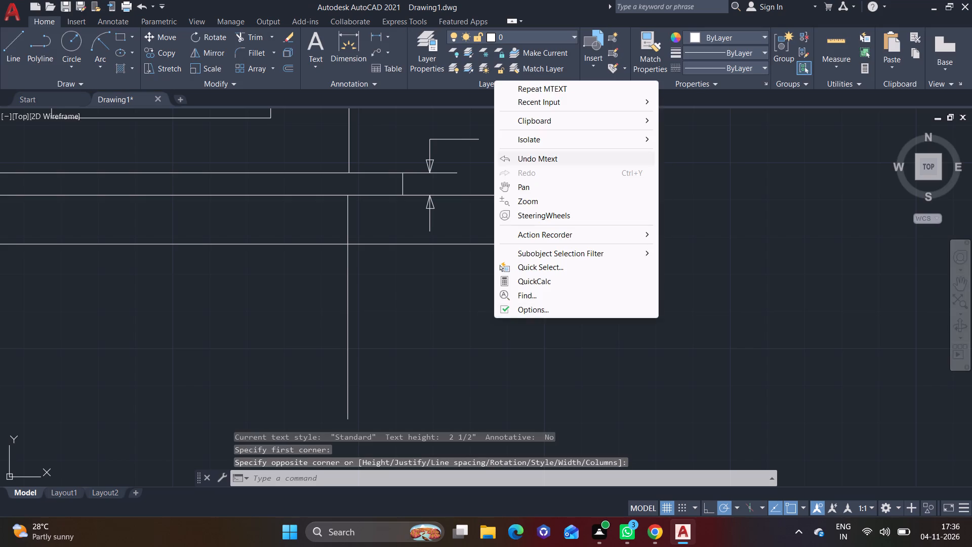
left_click(539, 91)
middle_click_drag(455, 224, 454, 345)
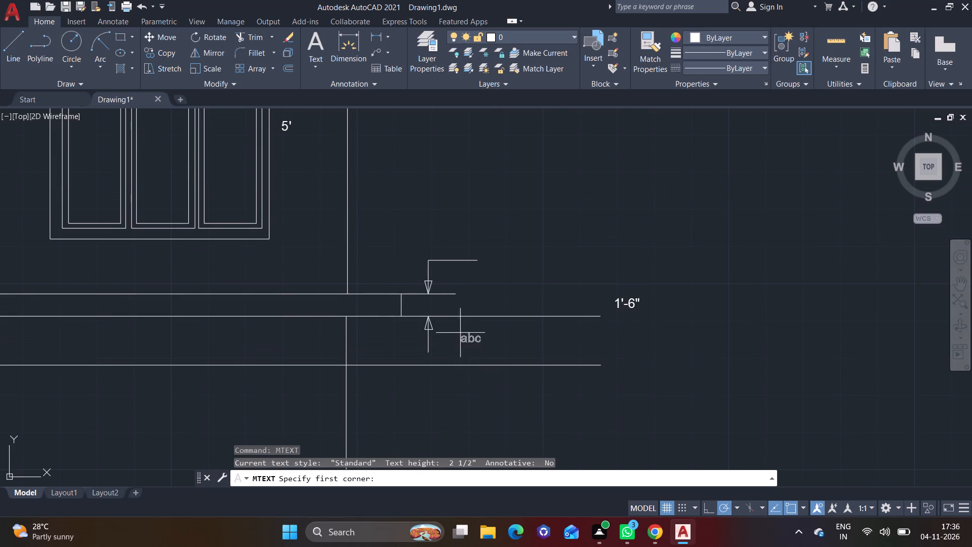
left_click(488, 252)
left_click(515, 281)
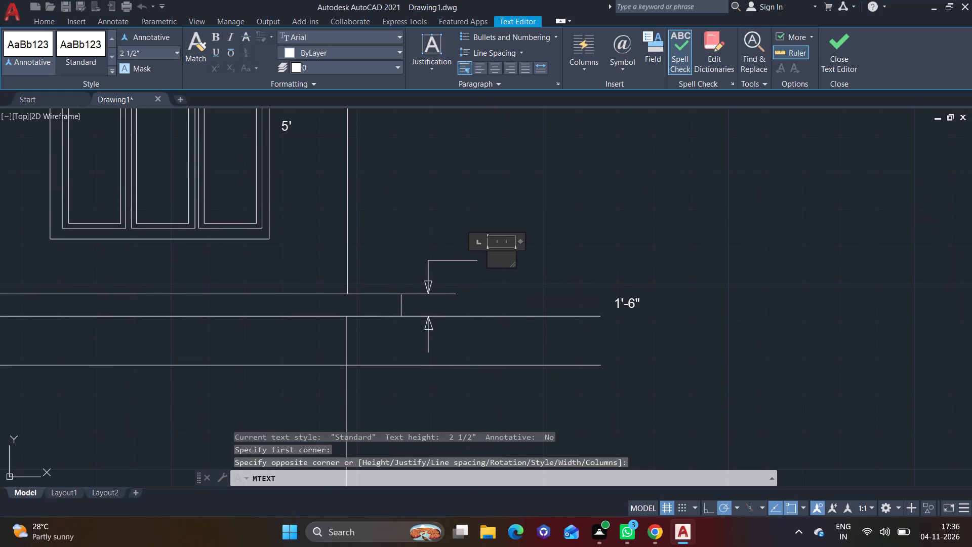
type("6\"")
left_click(515, 281)
Add the multiline text 7' outside the house's right wall, between the overhanging slab and the plinth.
right_click(542, 229)
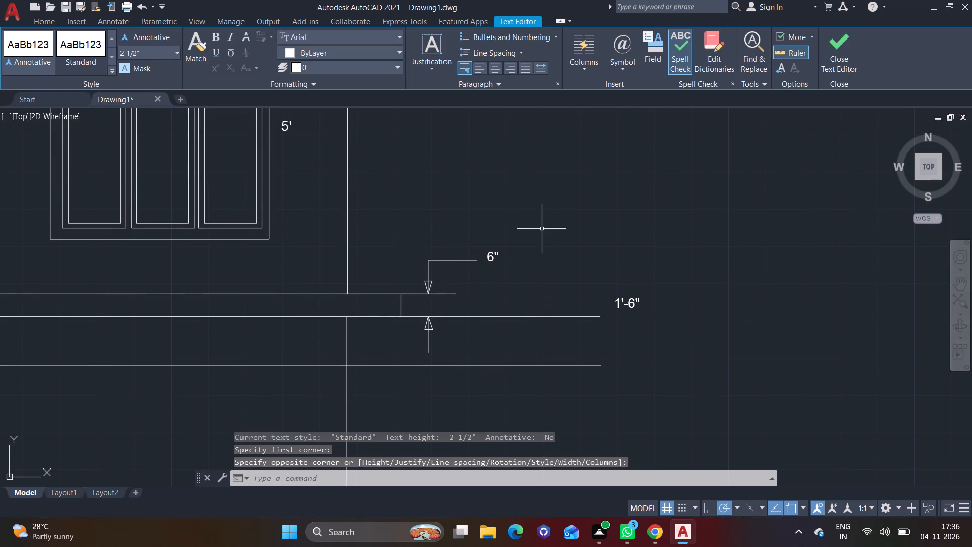
left_click(580, 238)
scroll(415, 189, "down", 1)
middle_click_drag(415, 189, 424, 310)
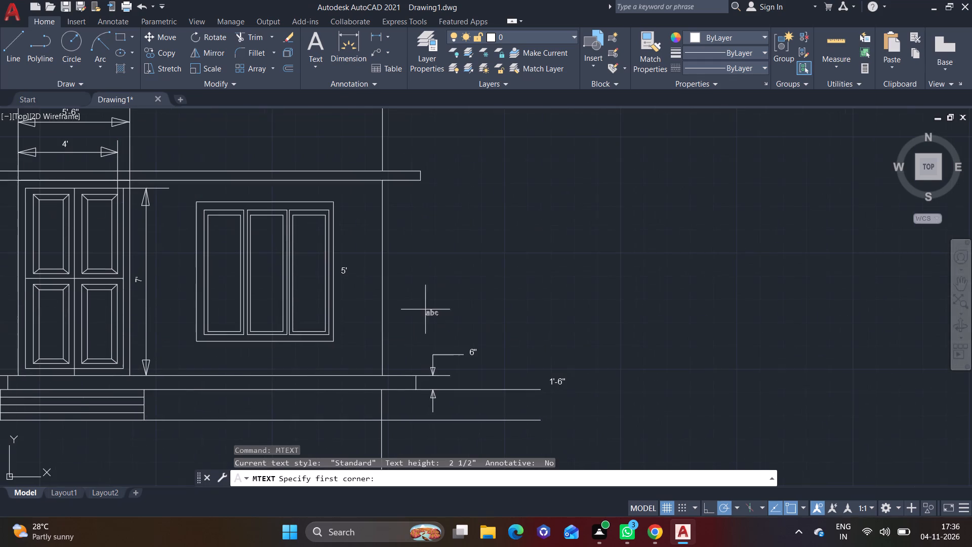
left_click(414, 252)
left_click(461, 298)
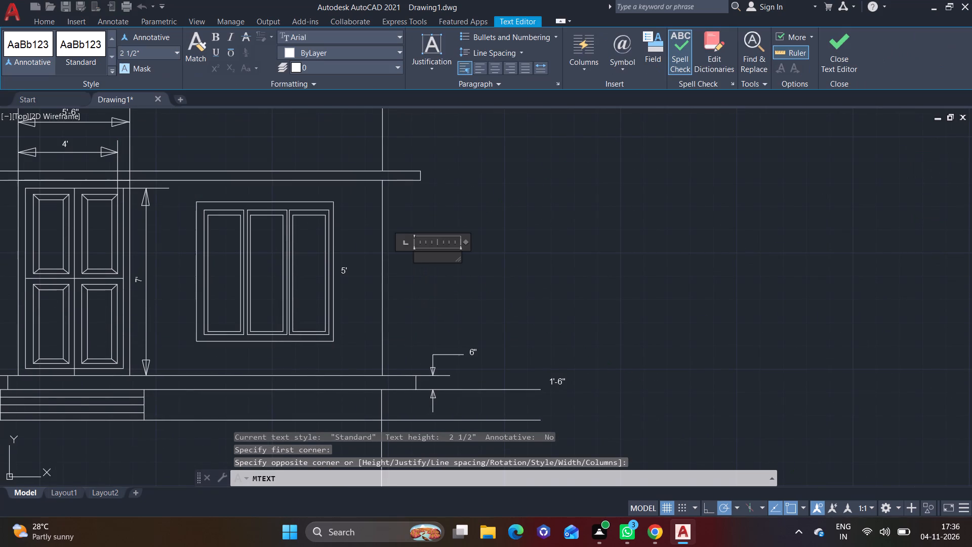
type("7'")
left_click(948, 431)
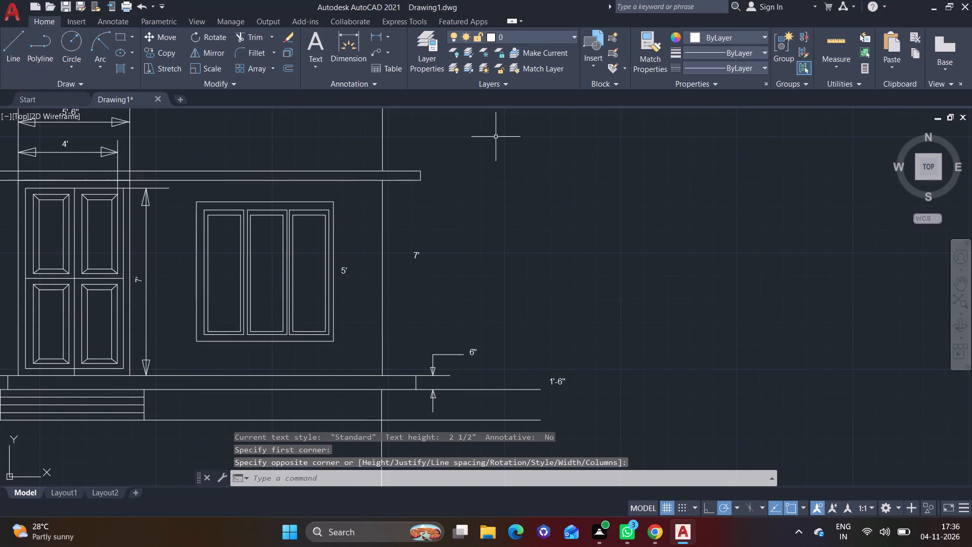
Add the multiline text 3' outside the house's right wall, between the balcony floor line and the overhanging slab.
right_click(506, 231)
left_click(542, 238)
middle_click_drag(461, 219, 508, 247)
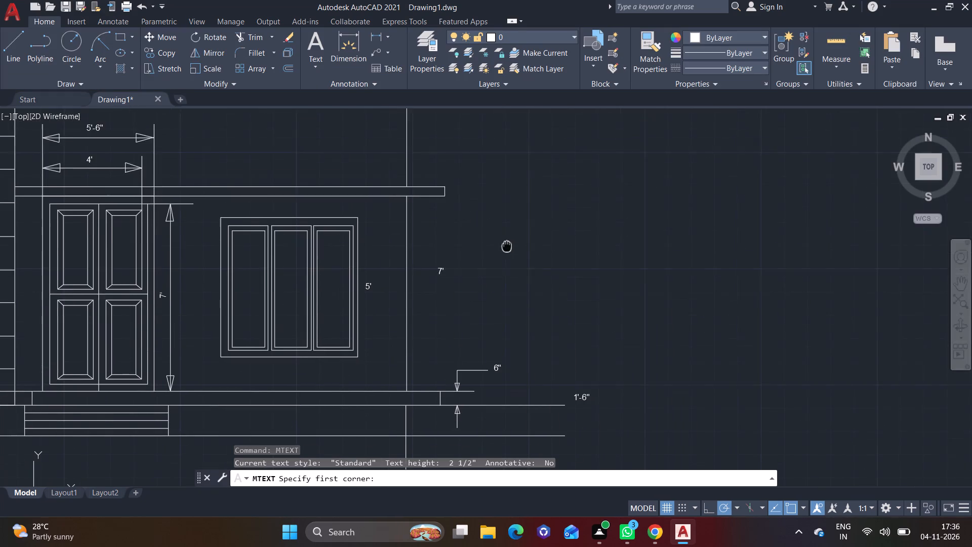
middle_click_drag(508, 247, 534, 279)
middle_click_drag(486, 217, 522, 259)
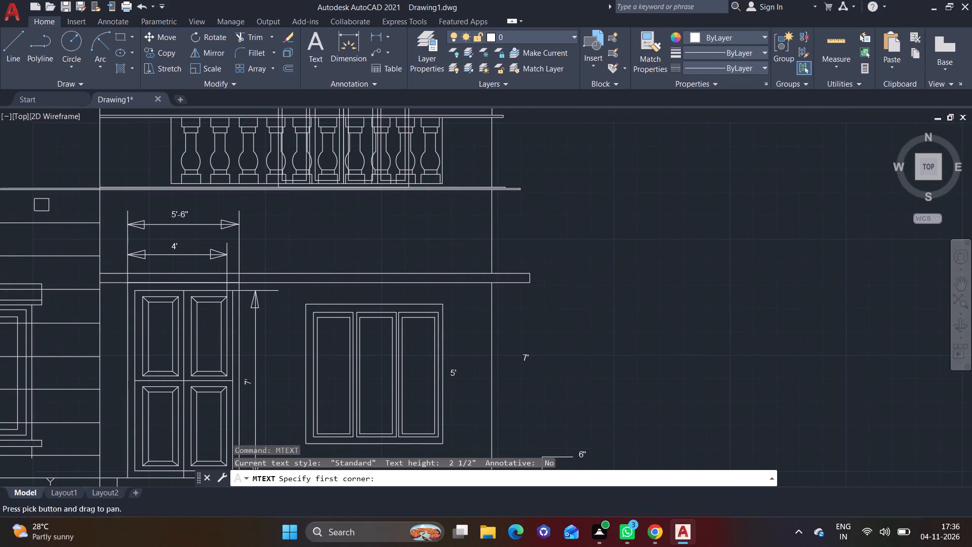
left_click(513, 222)
left_click(538, 248)
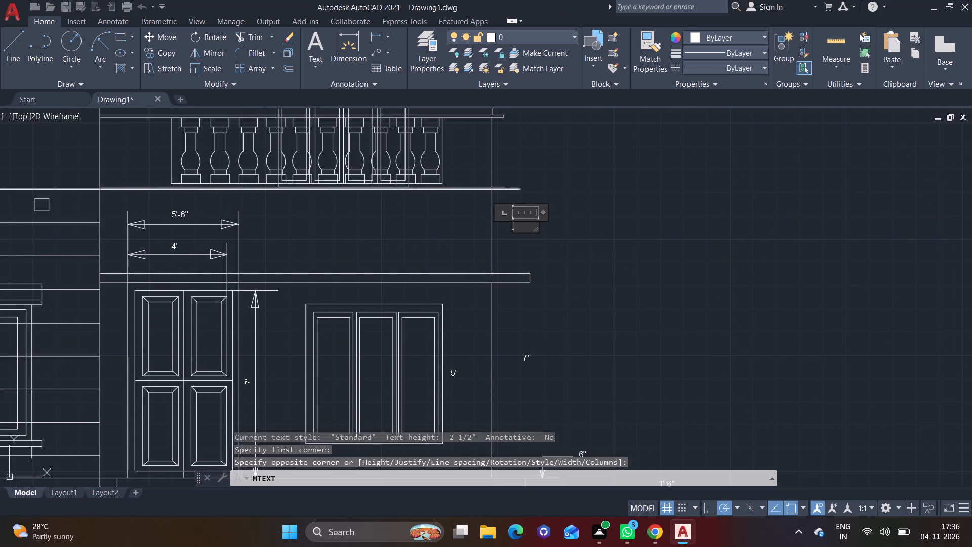
type("3'")
key("Return")
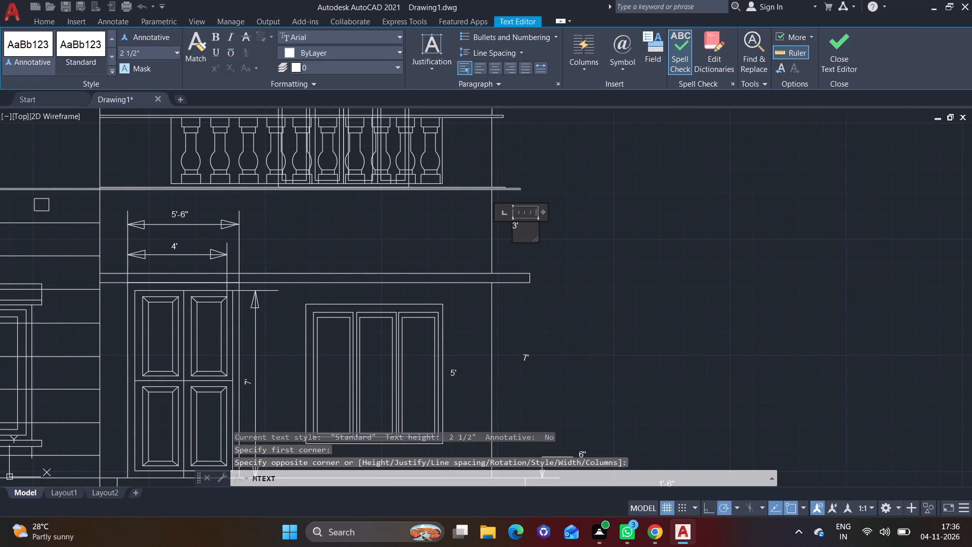
left_click(621, 286)
Add the multiline text title FRONT ELEVATION centrally below the ground line of the elevation.
right_click(602, 290)
left_click(655, 59)
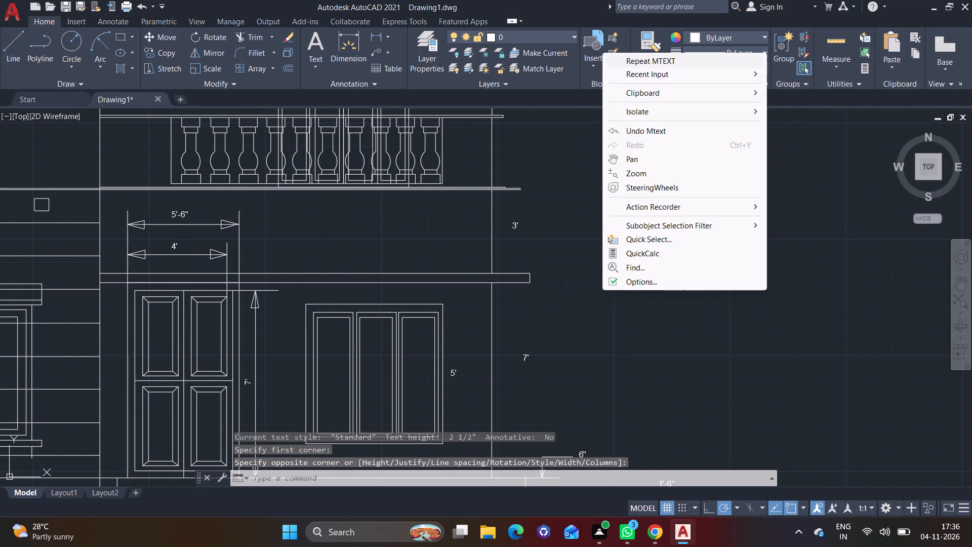
scroll(587, 213, "down", 2)
middle_click_drag(518, 243, 674, 261)
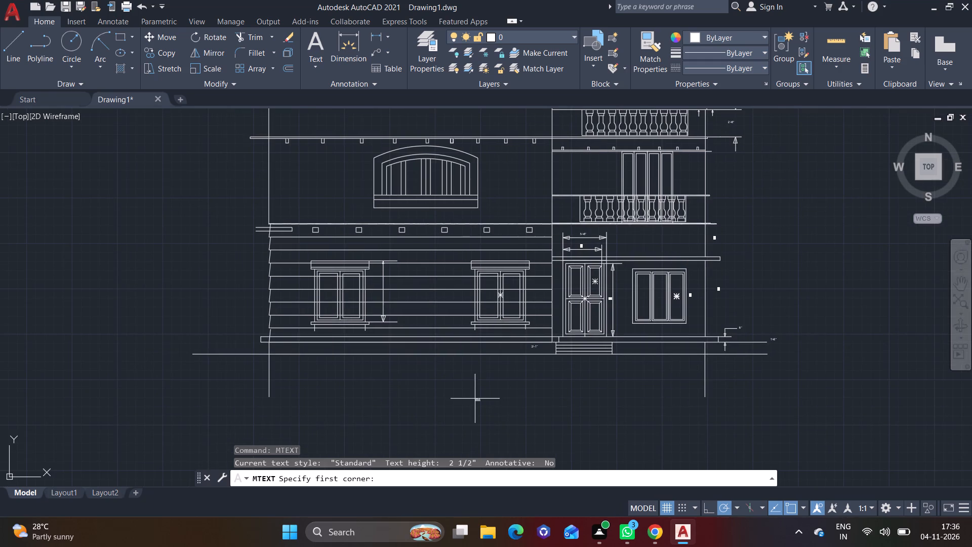
scroll(460, 371, "up", 1)
left_click(409, 363)
left_click(652, 387)
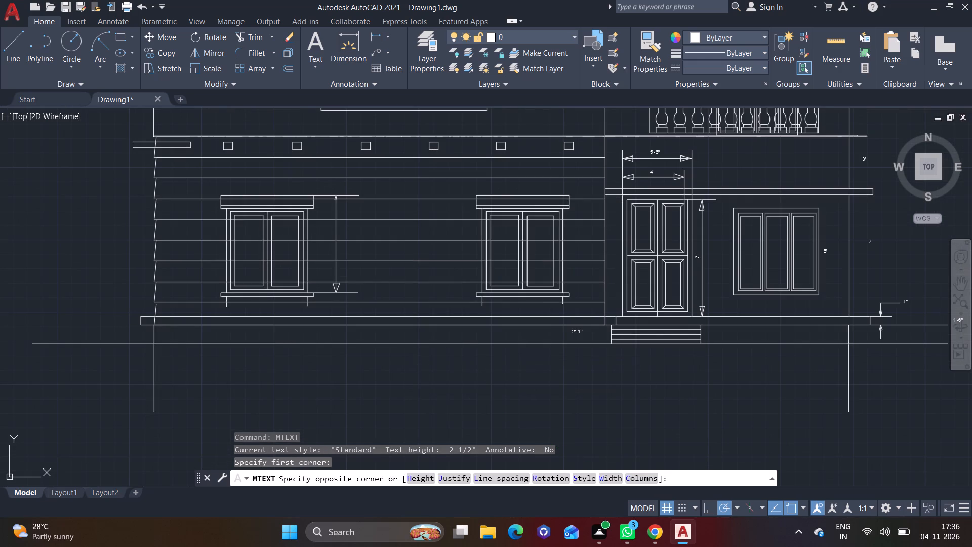
type("FRONT")
key("space")
type("ELEVATION")
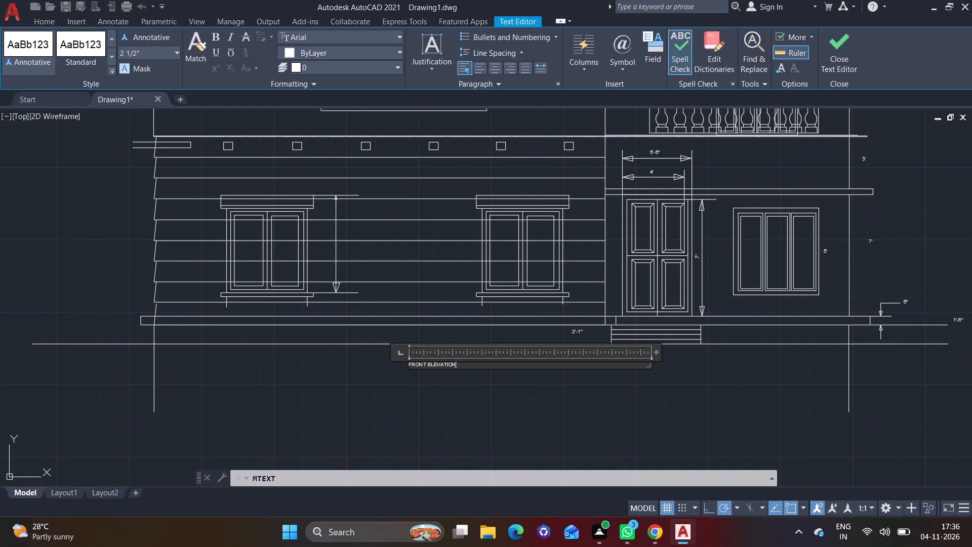
left_click(601, 380)
Add the multiline text 5'-4" below the sill of the left ground-floor window, between its two extension marks.
middle_click_drag(342, 338, 388, 364)
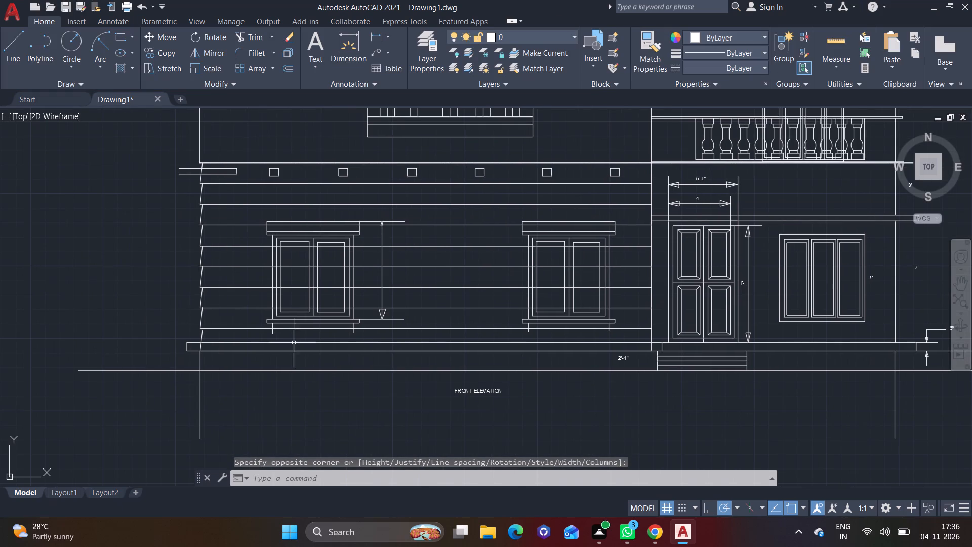
right_click(125, 272)
left_click(154, 280)
middle_click_drag(351, 341, 357, 292)
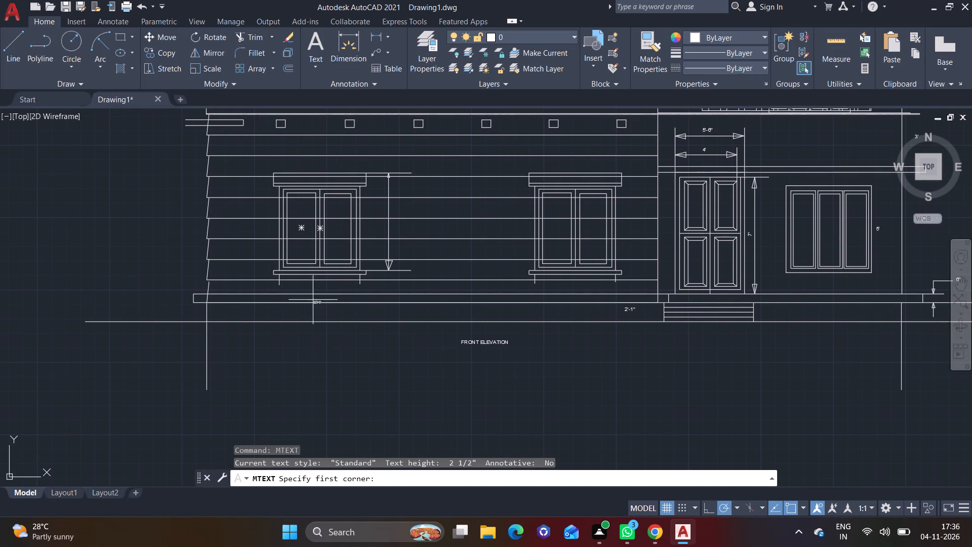
scroll(323, 282, "up", 4)
left_click(262, 270)
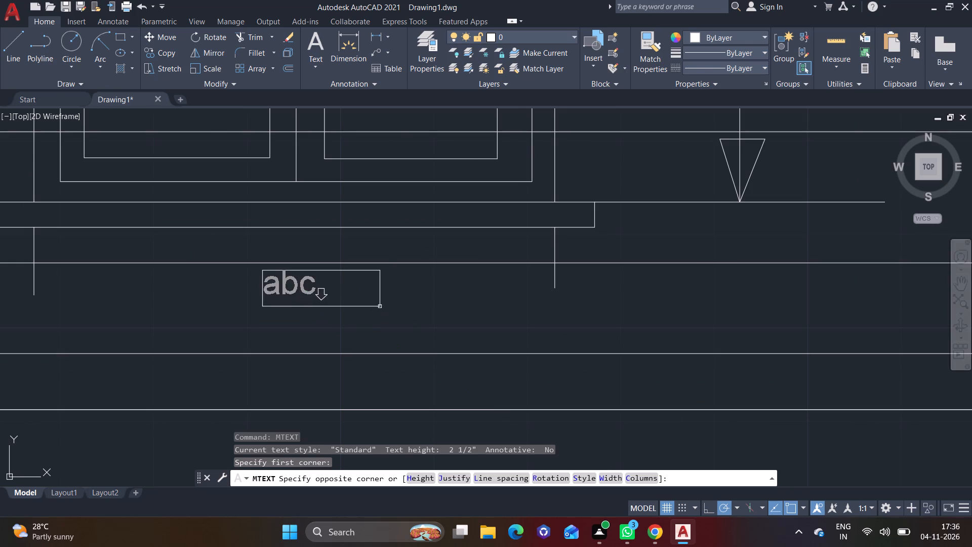
left_click(380, 306)
type("5'-4\"")
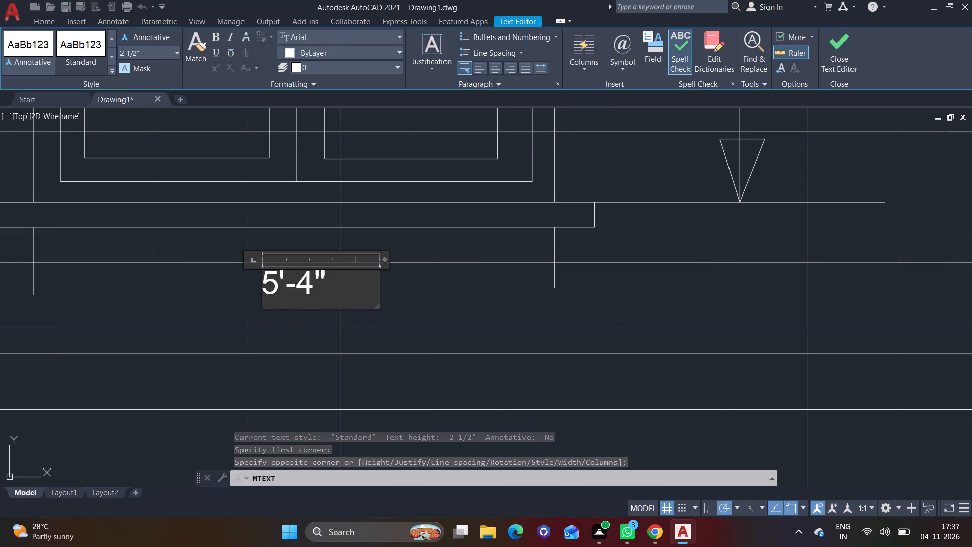
left_click(568, 308)
Add the multiline text 7'-2" between the two ground-floor windows of the clad wall, just below sill level.
right_click(568, 308)
left_click(655, 81)
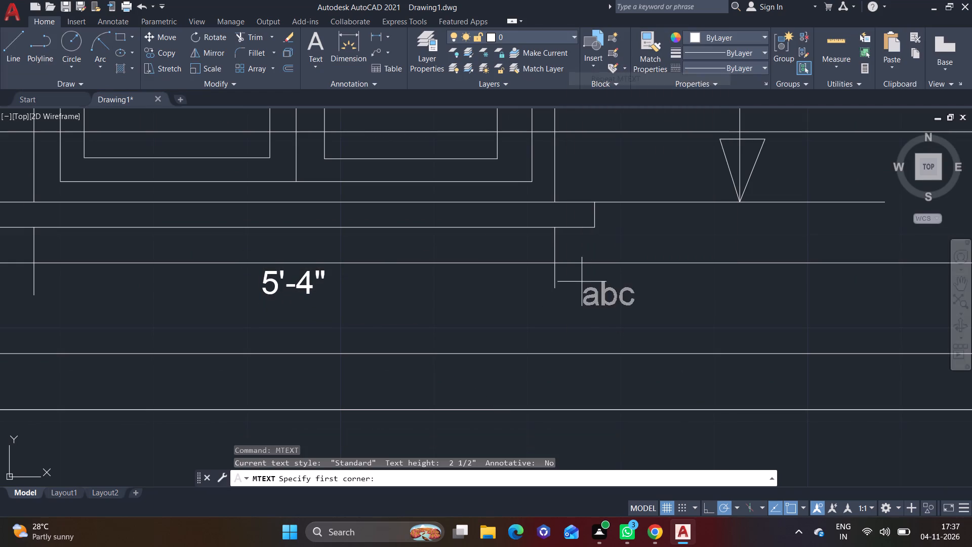
middle_click_drag(581, 285, 357, 315)
scroll(390, 335, "down", 1)
scroll(561, 312, "down", 2)
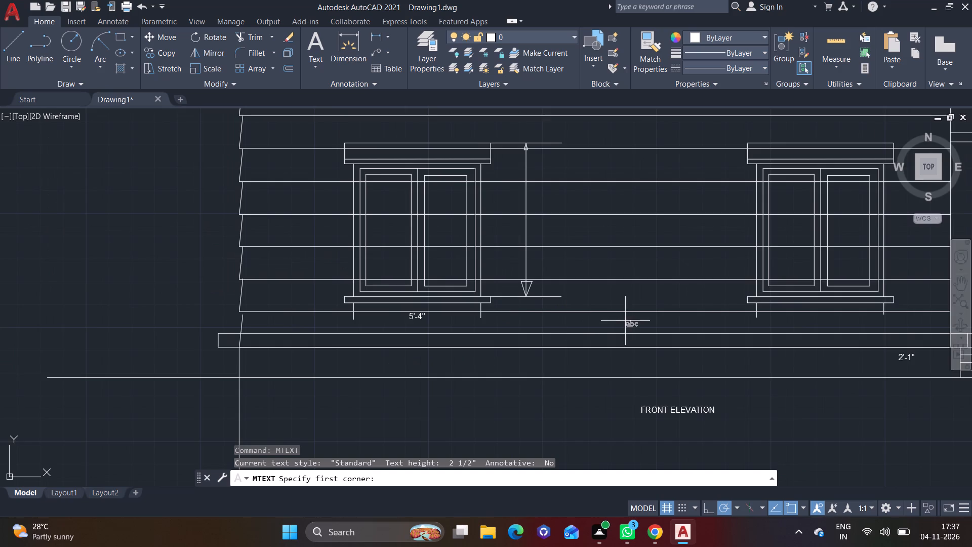
middle_click_drag(626, 321, 479, 327)
scroll(443, 323, "up", 2)
left_click(438, 320)
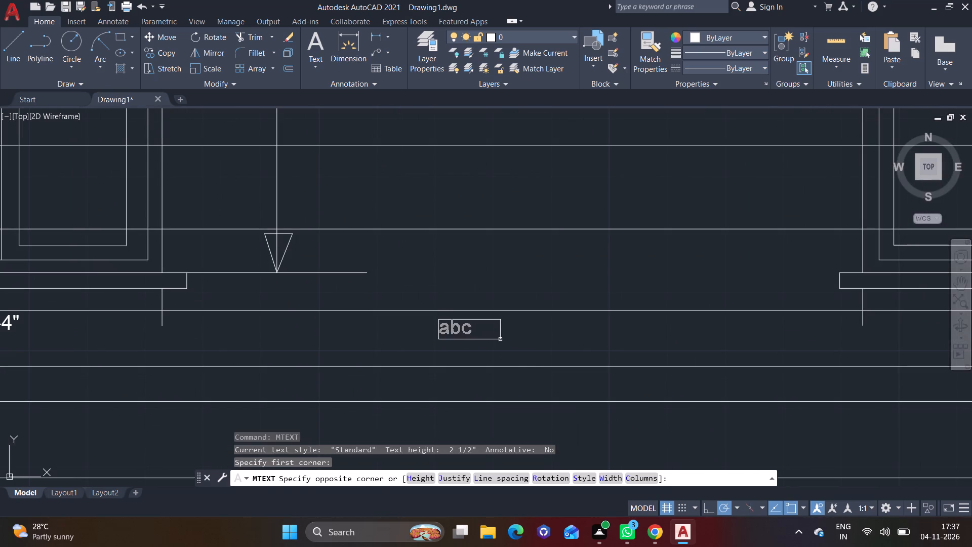
left_click(536, 340)
type("7'")
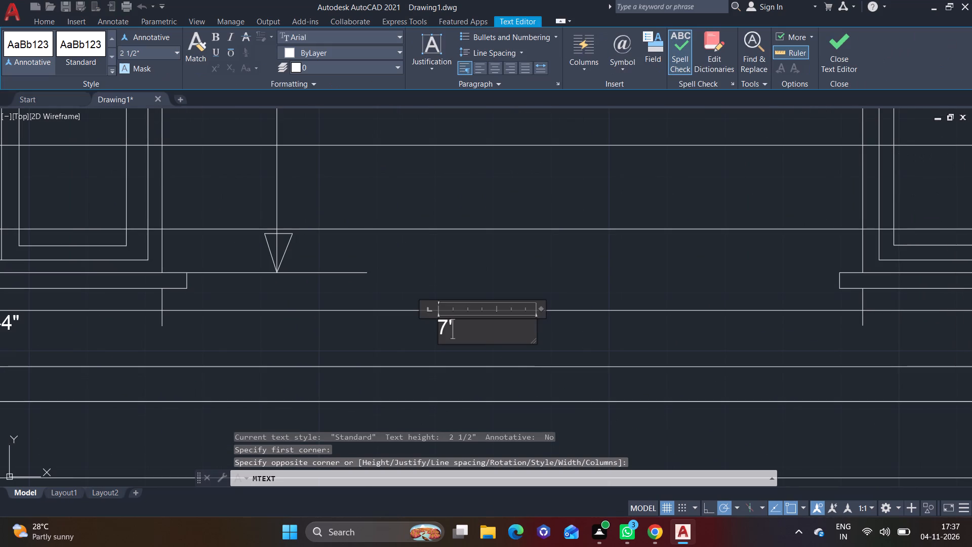
type("-2\"")
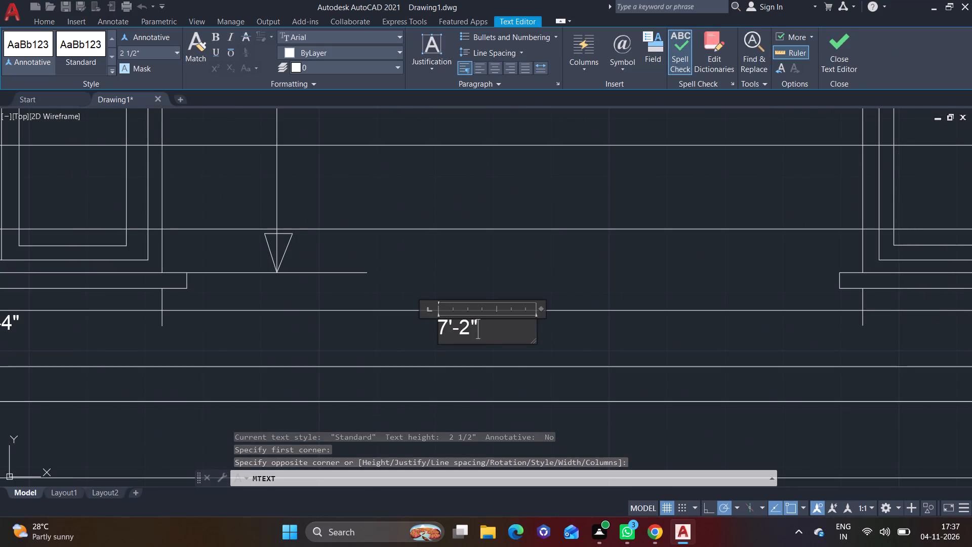
left_click(571, 333)
Add the multiline text 5'-4" below the sill of the second clad-wall window, between its extension marks.
right_click(571, 333)
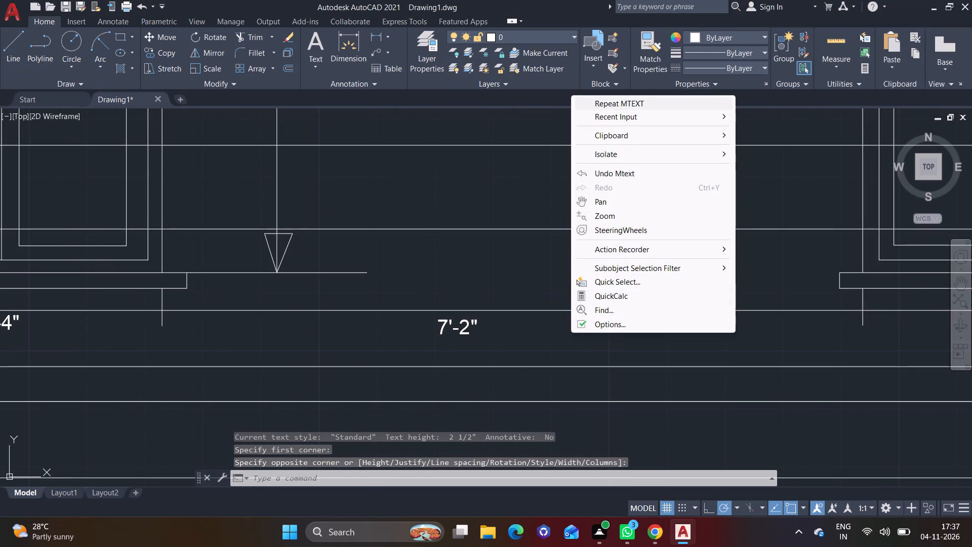
left_click(637, 97)
middle_click_drag(666, 312, 265, 238)
left_click(582, 244)
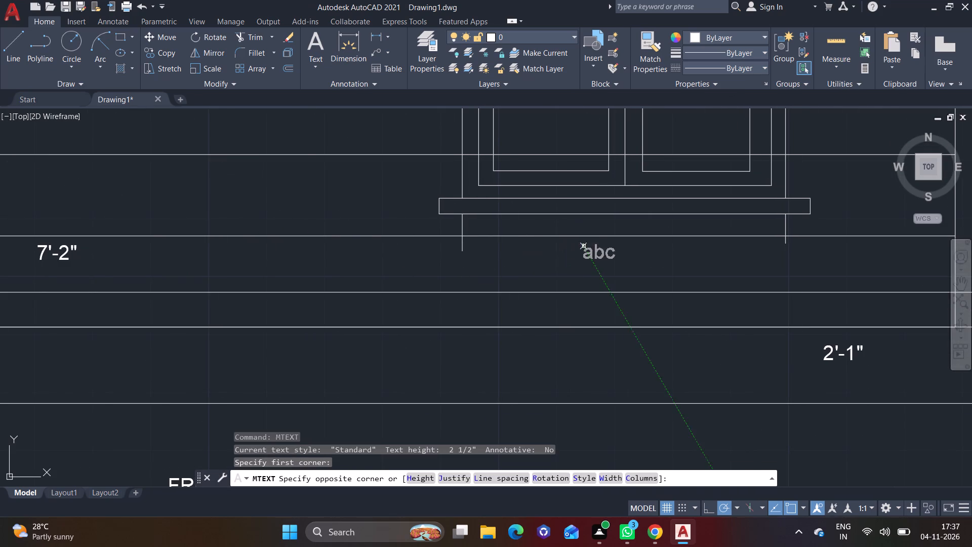
left_click(652, 267)
type("5'4")
key("BackSpace")
type("-4\"")
left_click(709, 286)
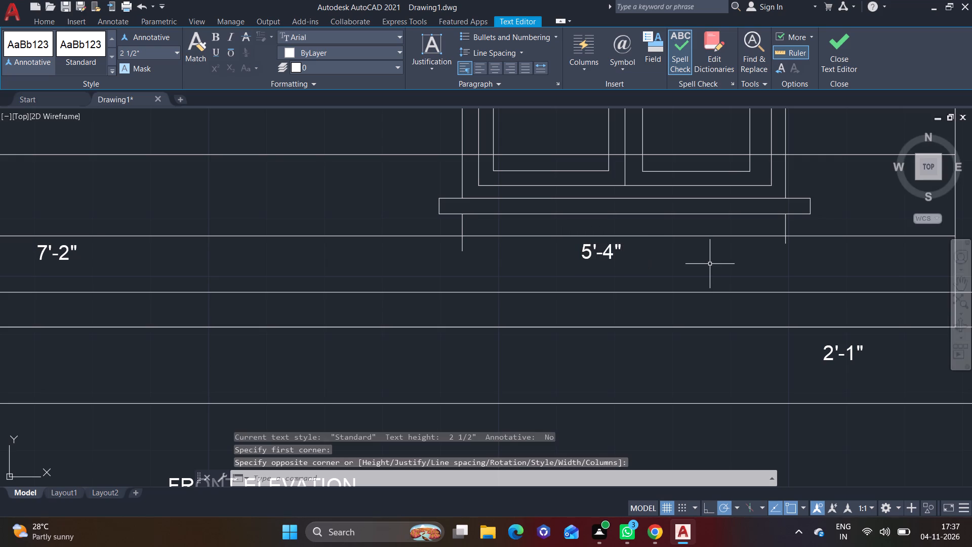
Add the multiline text 7' just right of the upper-floor arched window, near mid-height.
scroll(710, 264, "down", 2)
right_click(557, 303)
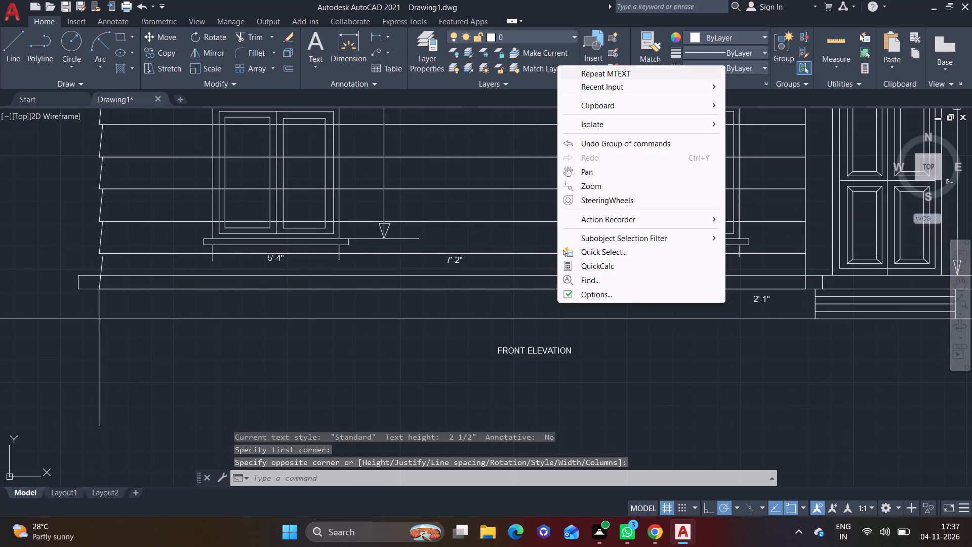
left_click(628, 76)
middle_click_drag(582, 220, 584, 326)
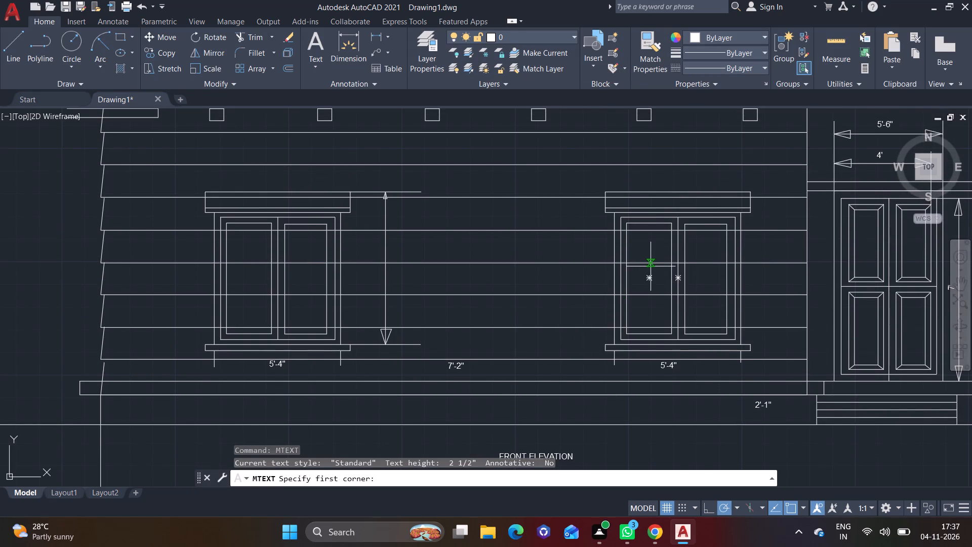
scroll(651, 266, "down", 1)
middle_click_drag(650, 266, 635, 318)
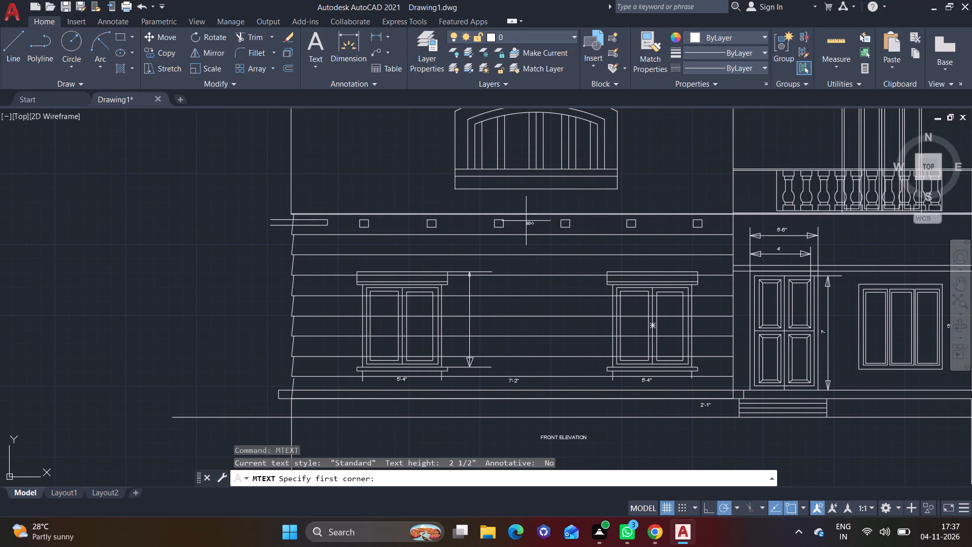
scroll(538, 150, "up", 1)
middle_click_drag(544, 177, 431, 294)
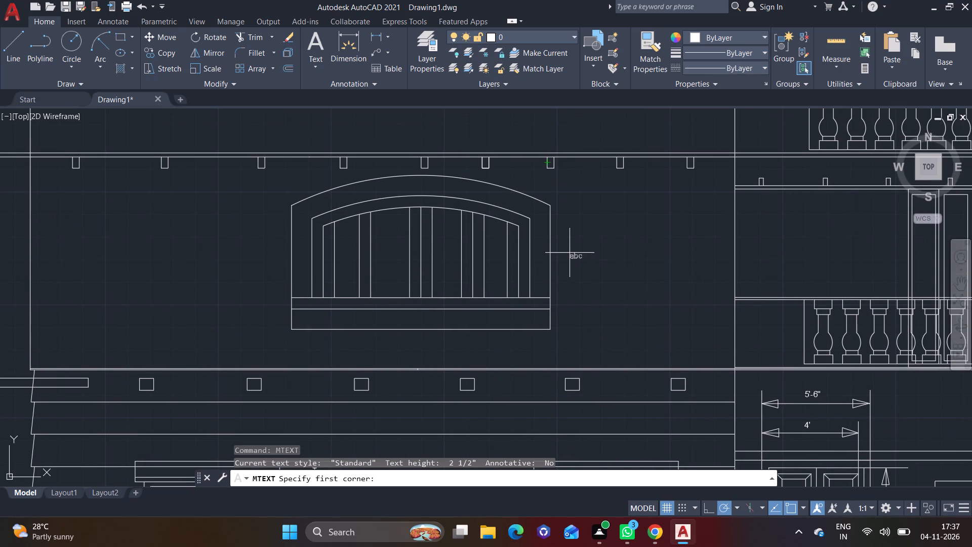
left_click(564, 250)
left_click(579, 265)
type("7'")
left_click(578, 265)
Add the multiline text 2'-3" below the upper slab, between the second and third small brackets from the left.
right_click(579, 265)
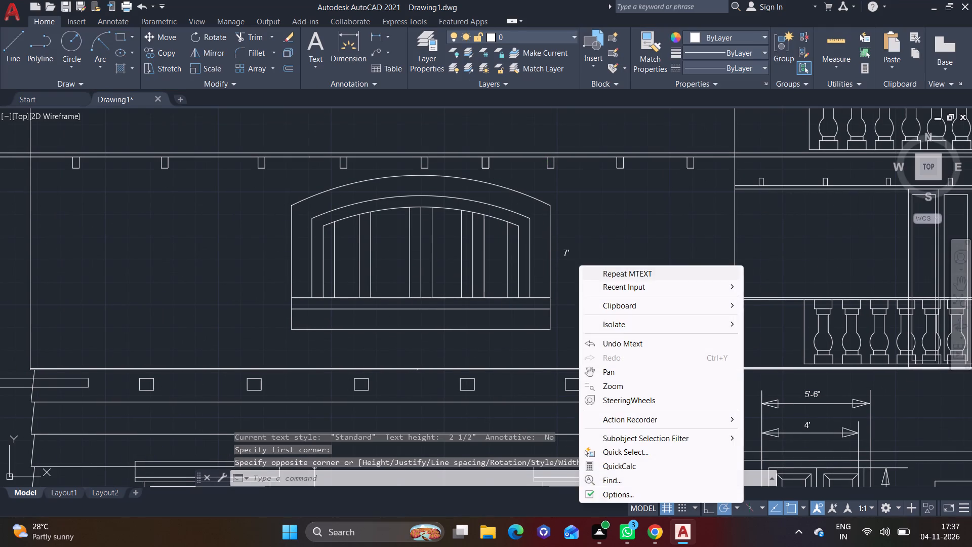
left_click(610, 269)
middle_click_drag(409, 263, 533, 321)
scroll(301, 239, "up", 2)
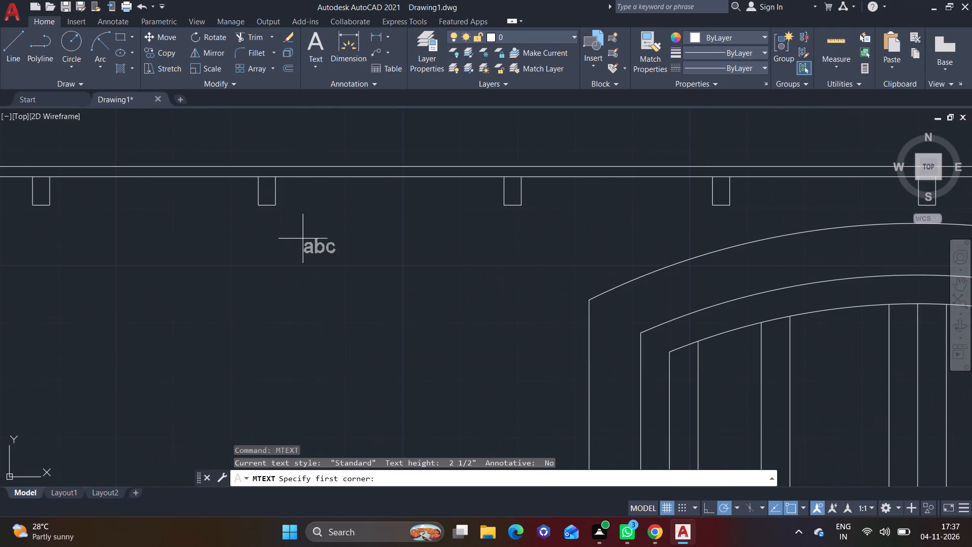
left_click(346, 236)
left_click(428, 272)
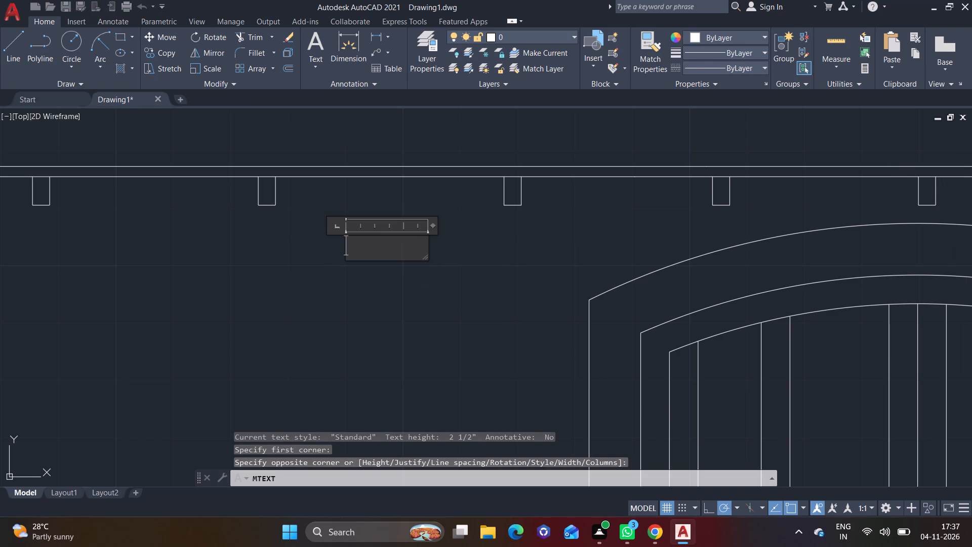
type("2'-3\"")
left_click(530, 283)
Add the multiline text 3" just right of the third small bracket under the upper slab.
right_click(530, 283)
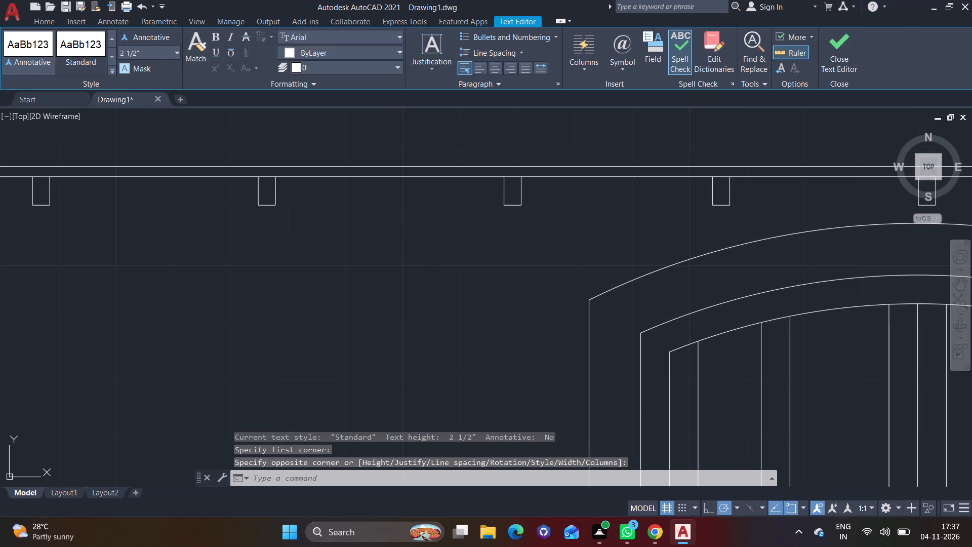
left_click(599, 55)
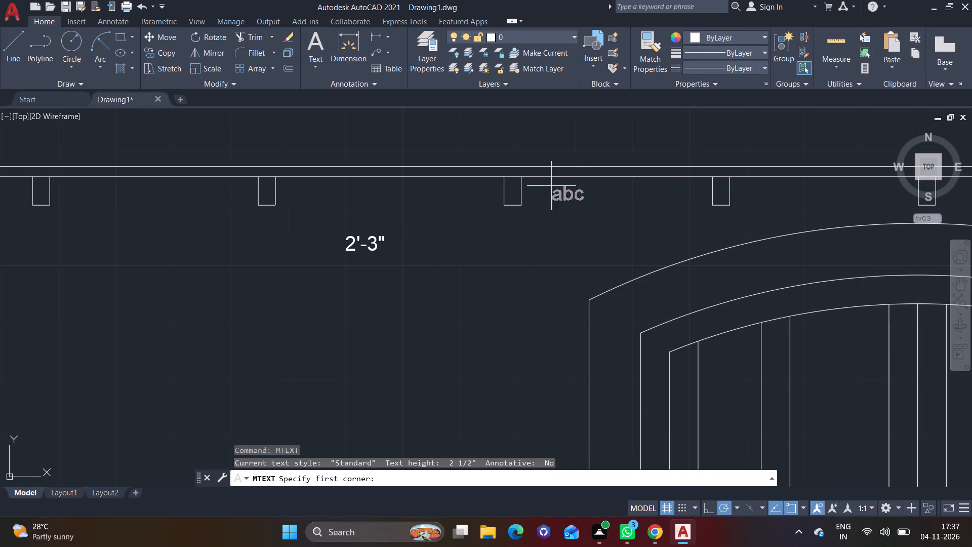
left_click(538, 202)
left_click(566, 227)
type("3\"")
left_click(525, 265)
Add the multiline text 11' outside the house's left wall at upper-floor height.
scroll(523, 273, "down", 2)
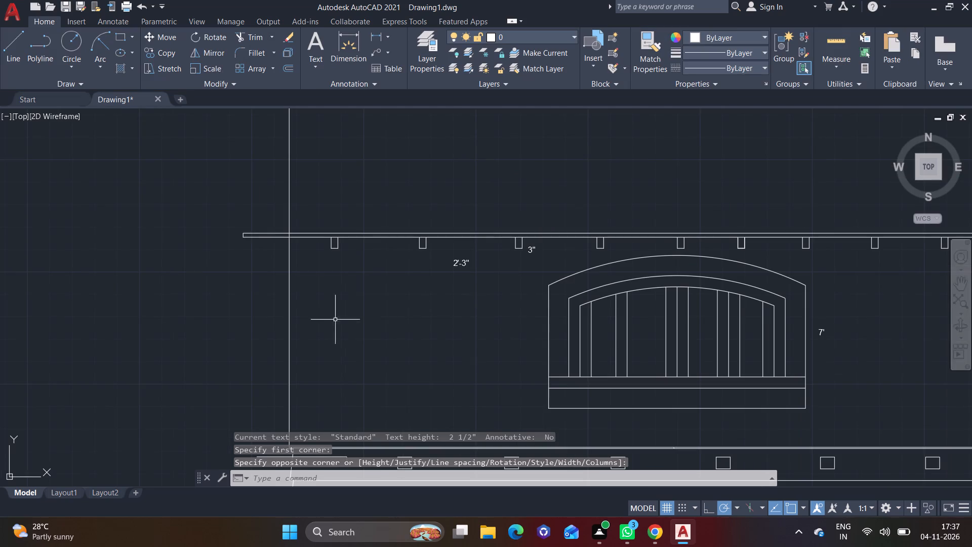
middle_click_drag(319, 325, 407, 205)
scroll(393, 242, "down", 1)
right_click(309, 249)
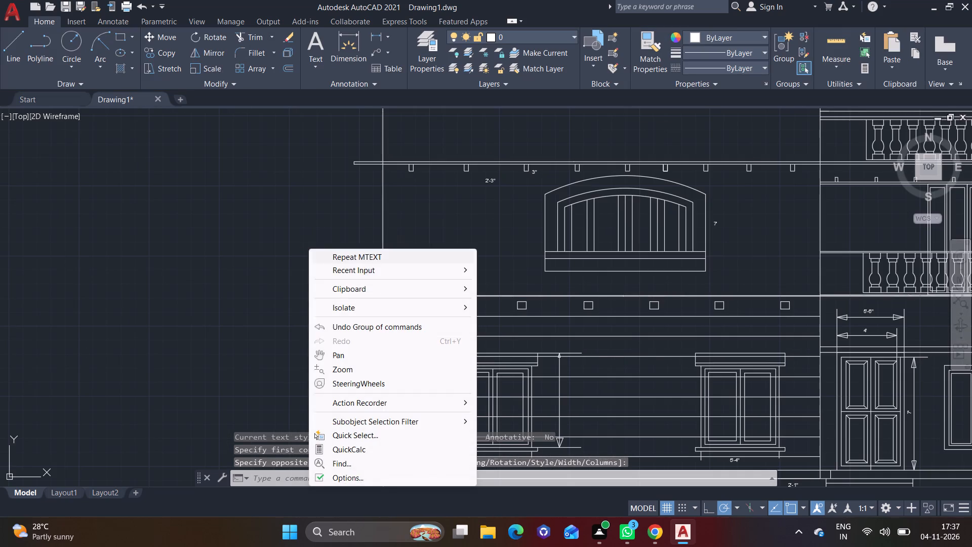
left_click(340, 256)
scroll(340, 256, "up", 1)
left_click(361, 196)
left_click(385, 221)
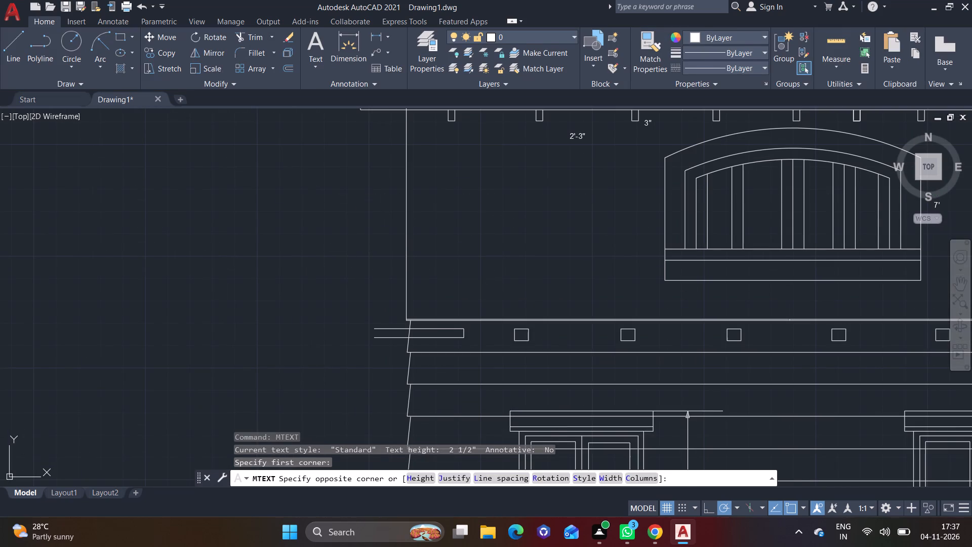
type("11")
key("apostrophe")
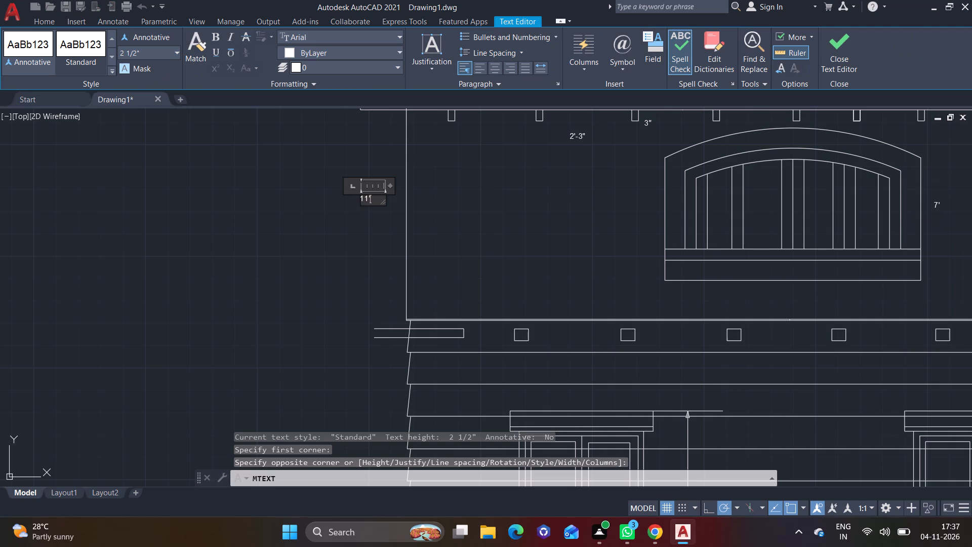
left_click(348, 242)
Add the multiline text 13' outside the house's left wall at ground-floor window height.
right_click(350, 243)
left_click(387, 249)
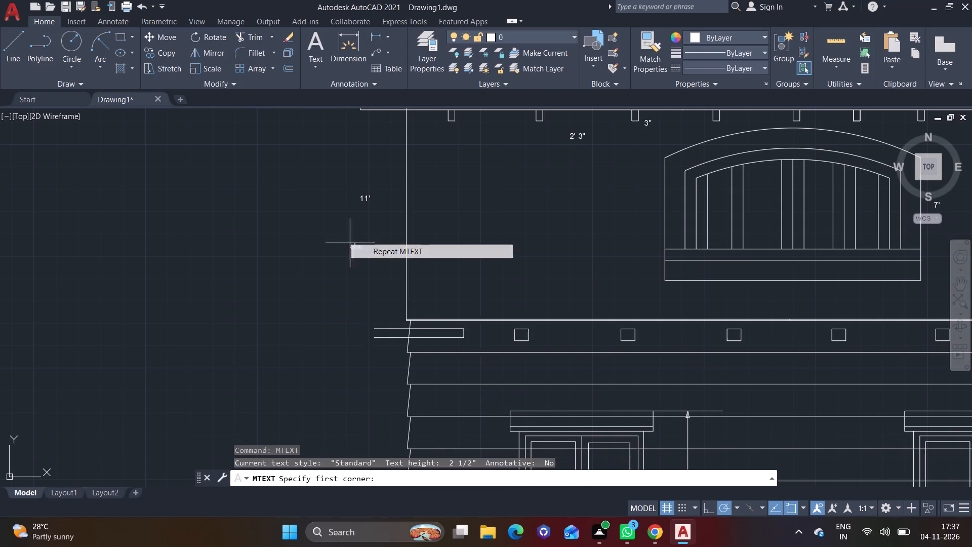
scroll(326, 288, "down", 1)
middle_click_drag(330, 325, 408, 138)
left_click(418, 204)
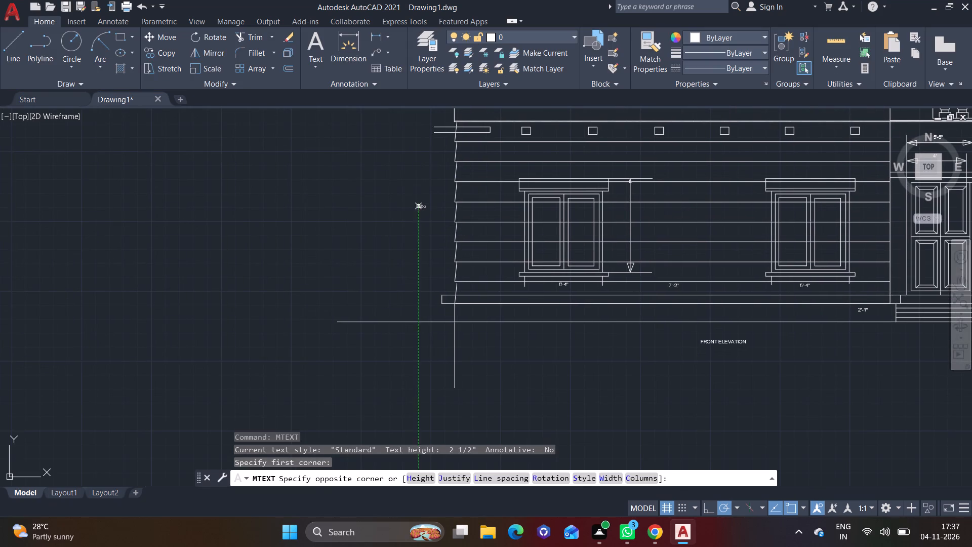
left_click(435, 236)
type("13'")
key("Return")
left_click(435, 236)
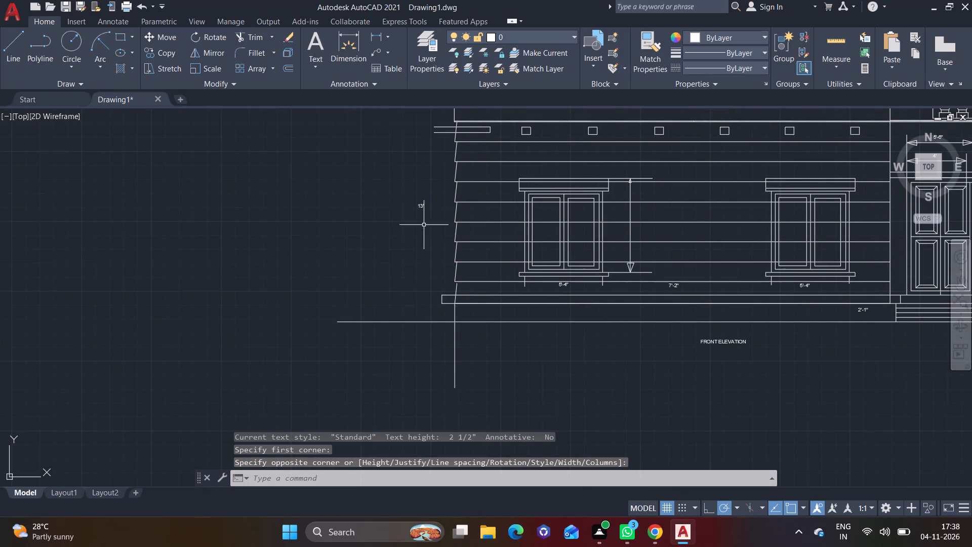
Rotate the 11' text beside the upper-floor left wall by 90 degrees so it reads vertically.
middle_click_drag(424, 220, 418, 379)
scroll(378, 280, "down", 1)
middle_click_drag(386, 197, 375, 296)
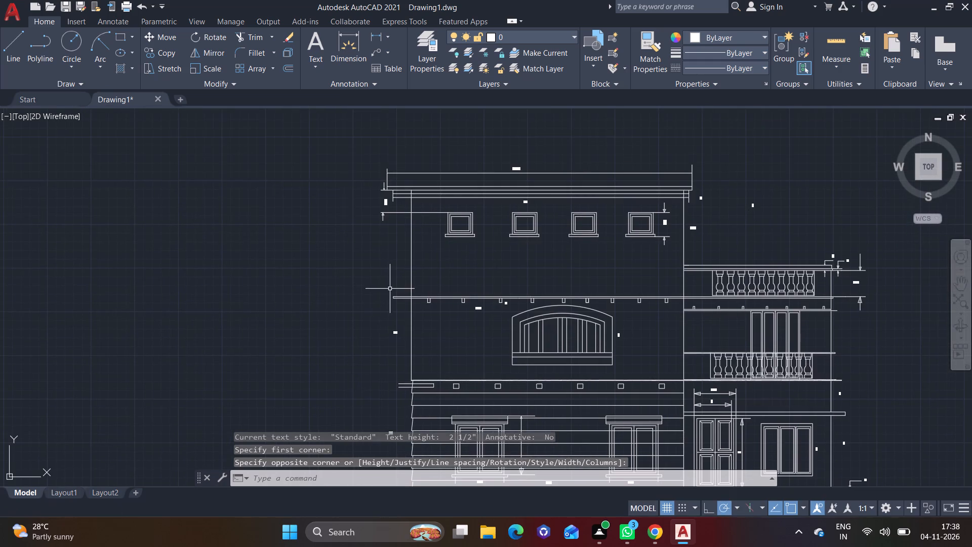
scroll(389, 289, "up", 1)
middle_click_drag(387, 267, 378, 192)
scroll(400, 295, "up", 4)
left_click(326, 225)
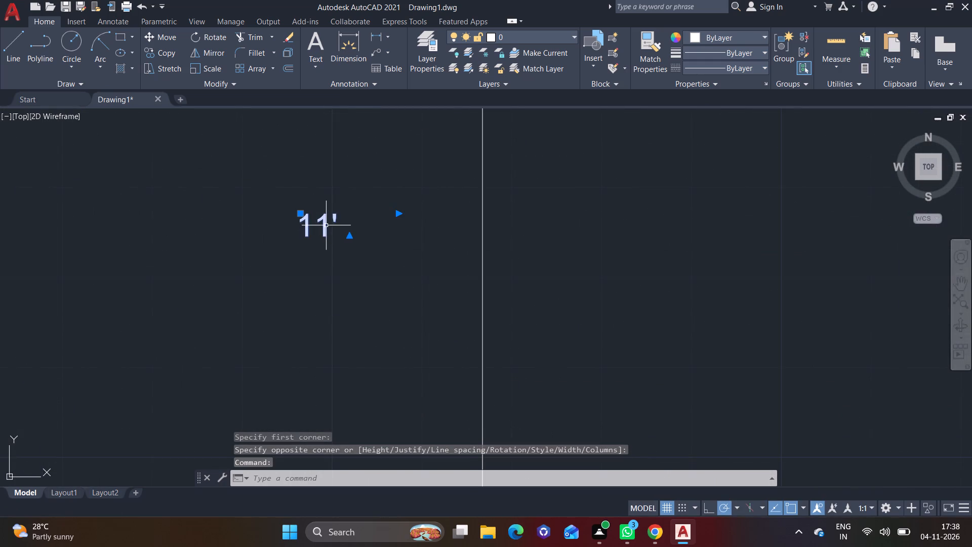
right_click(326, 225)
left_click(368, 339)
left_click(354, 243)
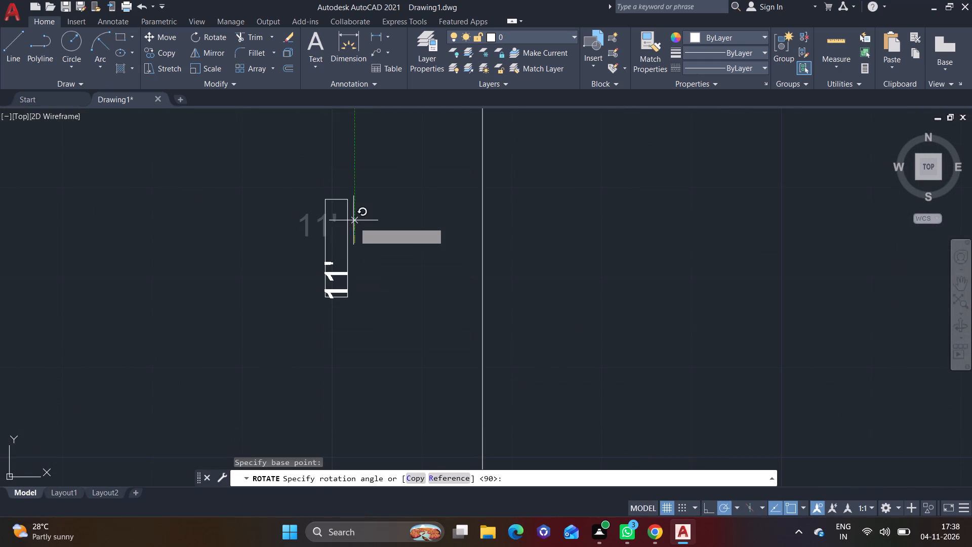
left_click(351, 212)
Rotate the 13' text beside the ground-floor left wall by 90 degrees so it reads vertically.
scroll(379, 349, "down", 3)
middle_click_drag(458, 397, 447, 205)
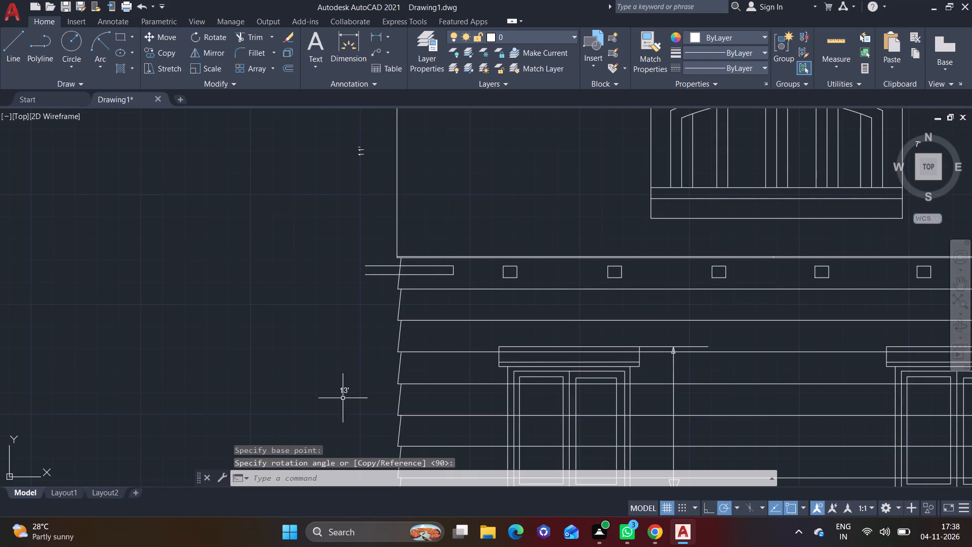
left_click(344, 393)
right_click(344, 393)
left_click(396, 215)
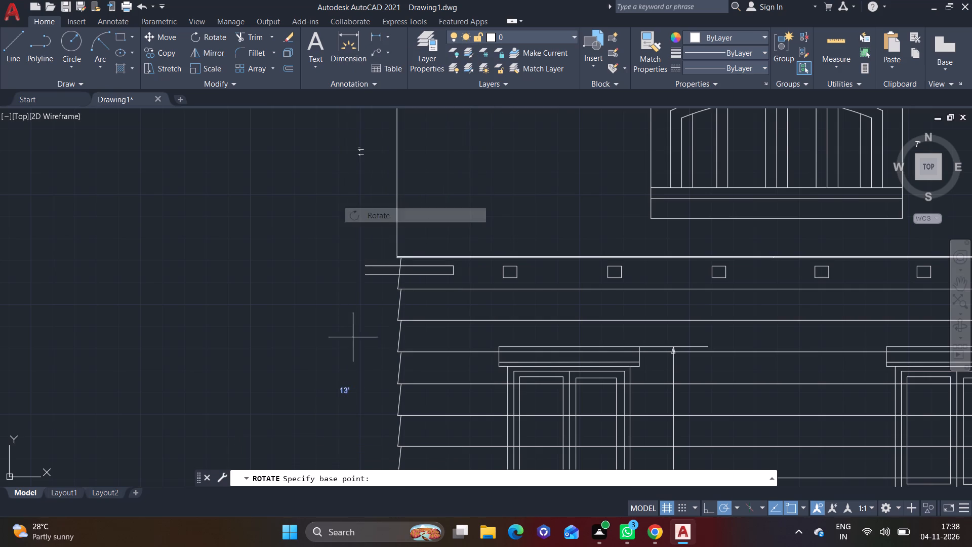
left_click(368, 353)
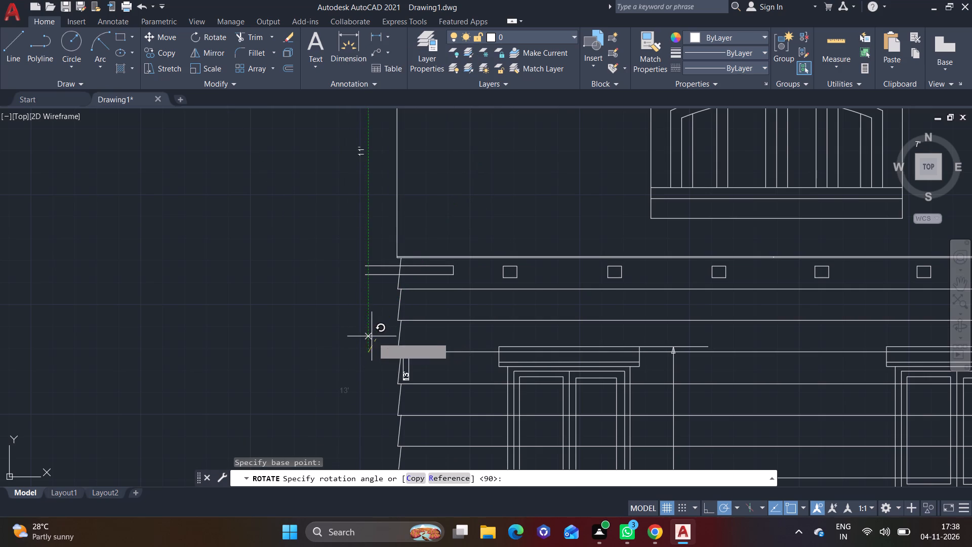
left_click(369, 334)
Move the vertical 13' text horizontally out of the cladding to just outside the left wall.
scroll(418, 383, "up", 2)
left_click(385, 367)
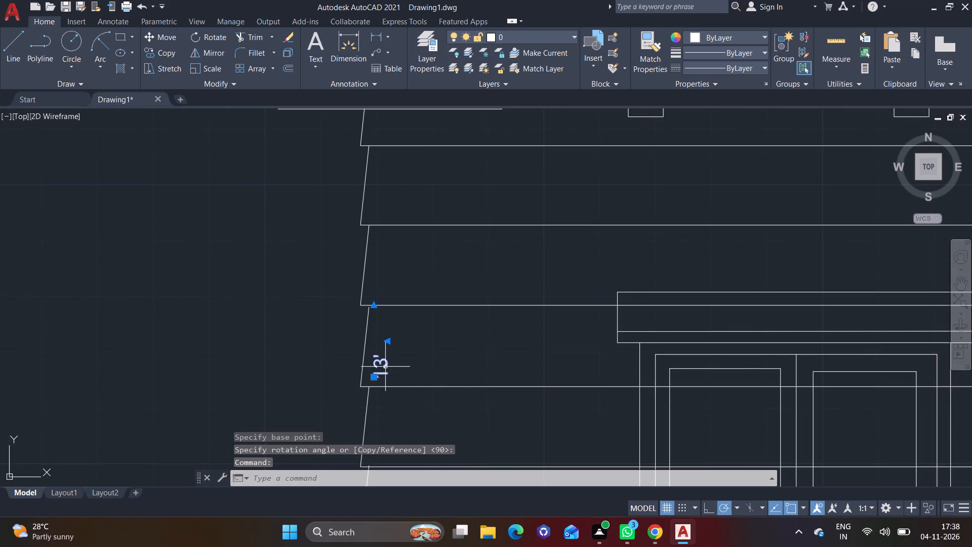
left_click(160, 31)
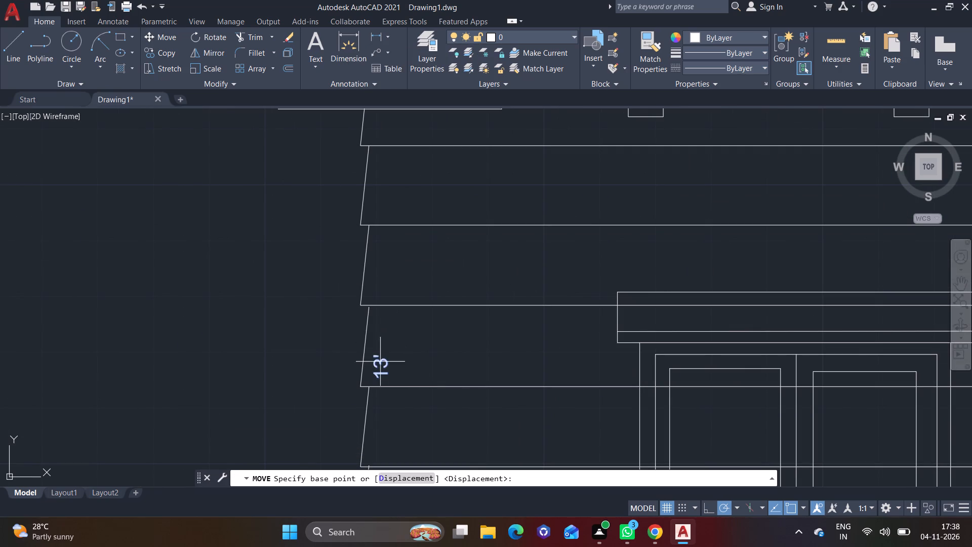
left_click(381, 371)
left_click(305, 370)
Move the vertical 11' text slightly closer to the upper-floor left wall, roughly above the 13' text.
scroll(332, 362, "down", 3)
middle_click_drag(418, 367, 498, 281)
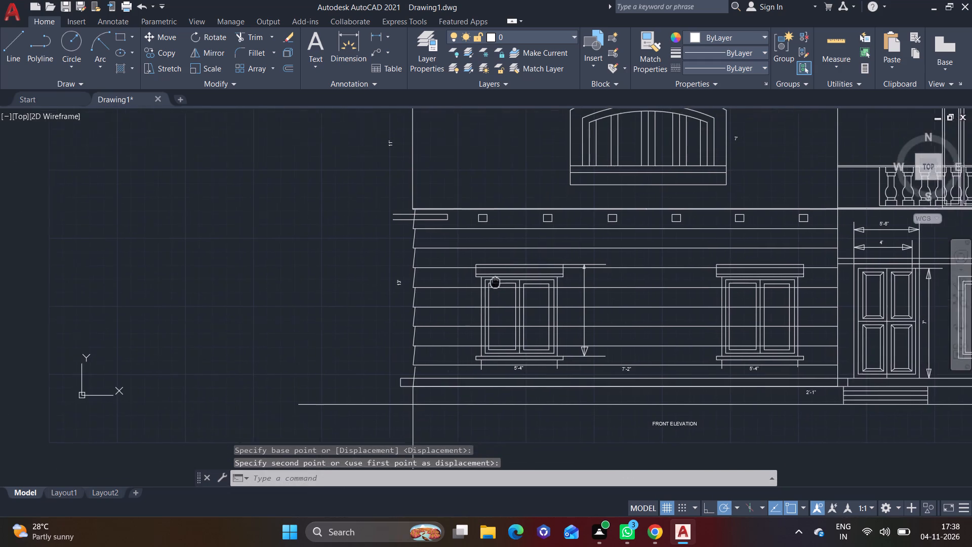
middle_click_drag(498, 281, 500, 279)
middle_click_drag(406, 142, 360, 258)
scroll(356, 259, "up", 3)
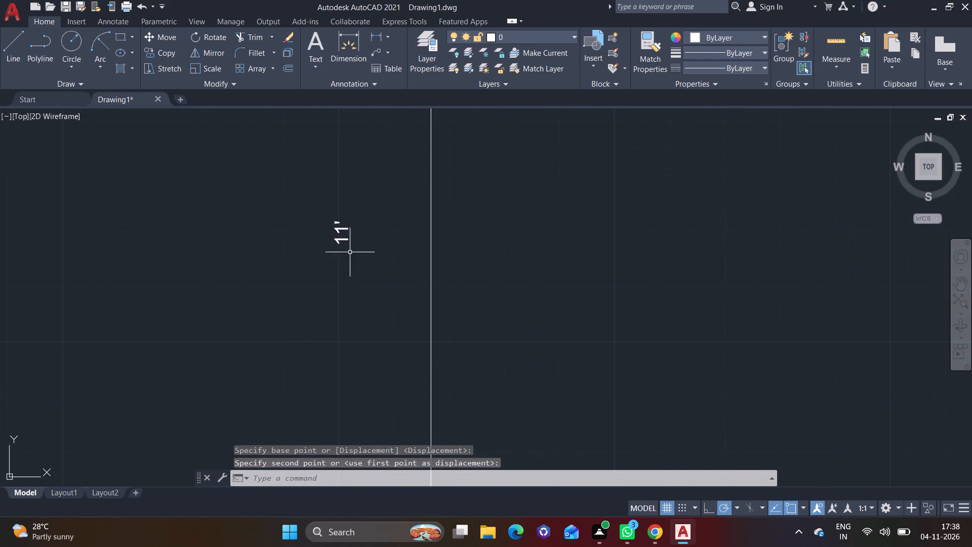
left_click(346, 239)
right_click(345, 239)
left_click(374, 297)
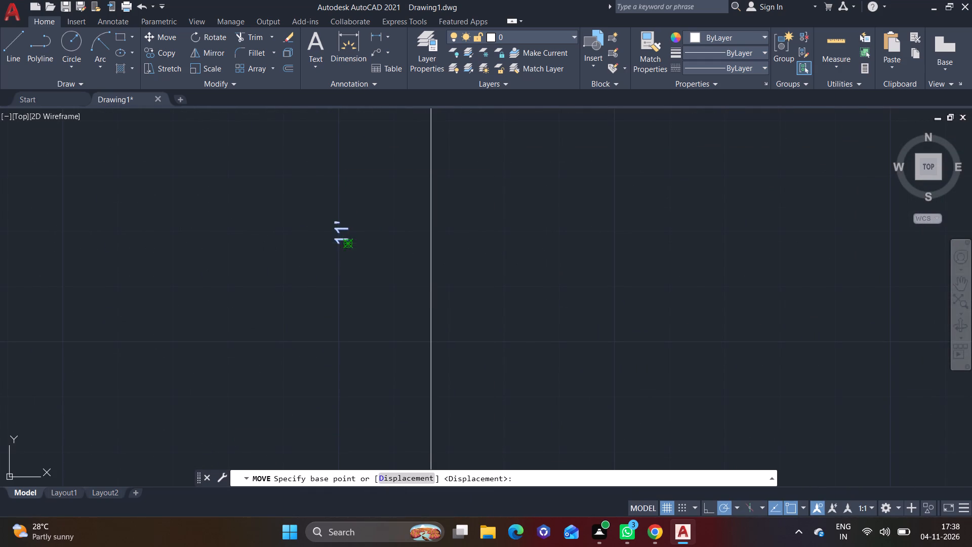
left_click(342, 244)
left_click(372, 257)
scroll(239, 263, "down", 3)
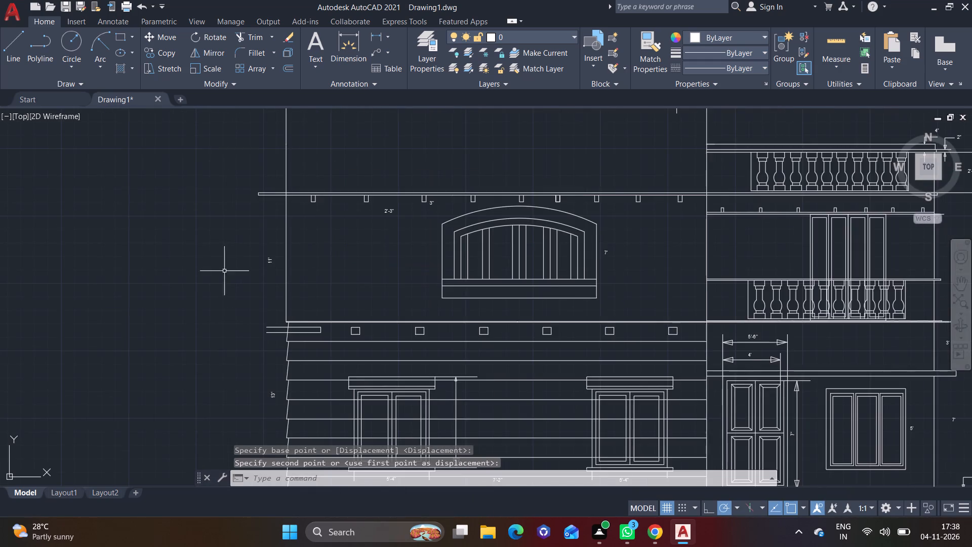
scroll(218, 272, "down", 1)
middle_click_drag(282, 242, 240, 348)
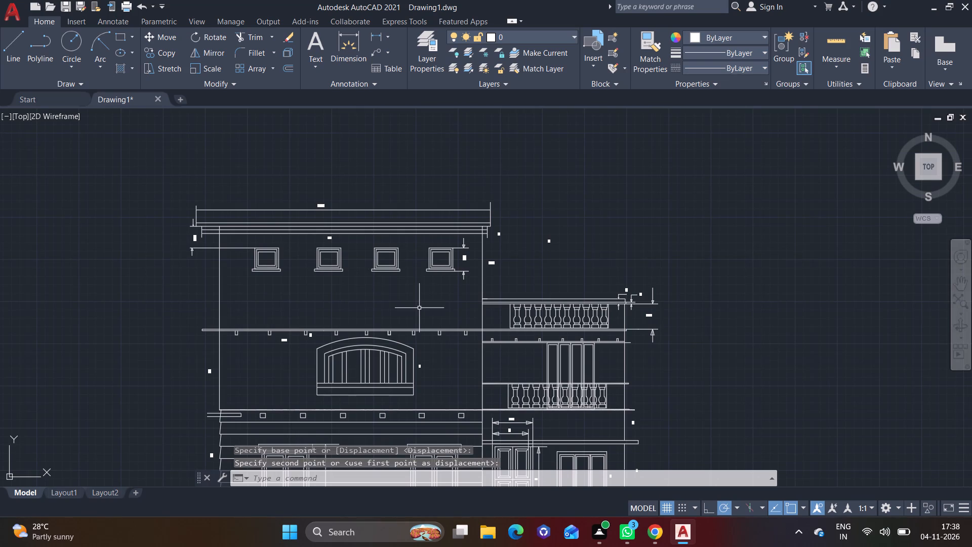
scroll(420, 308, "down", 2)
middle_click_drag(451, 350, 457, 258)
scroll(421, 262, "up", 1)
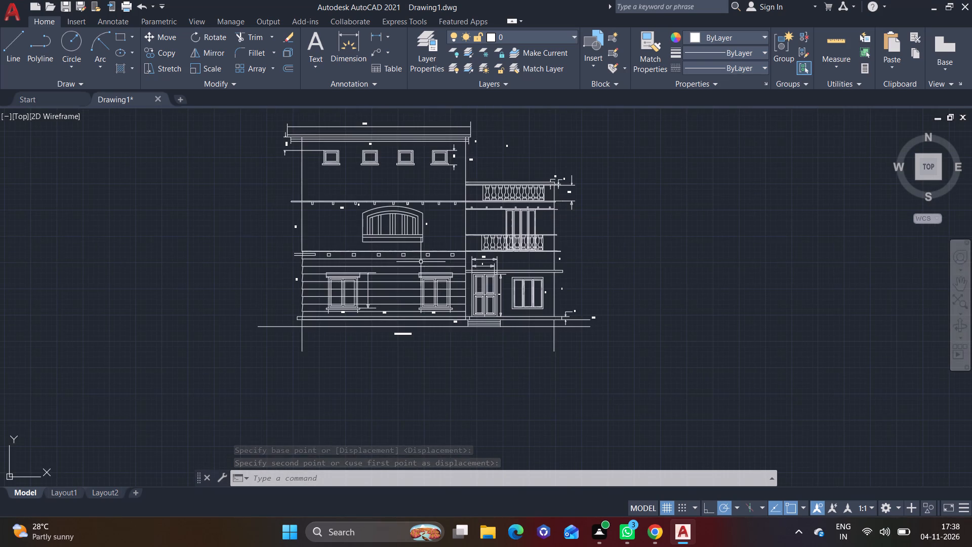
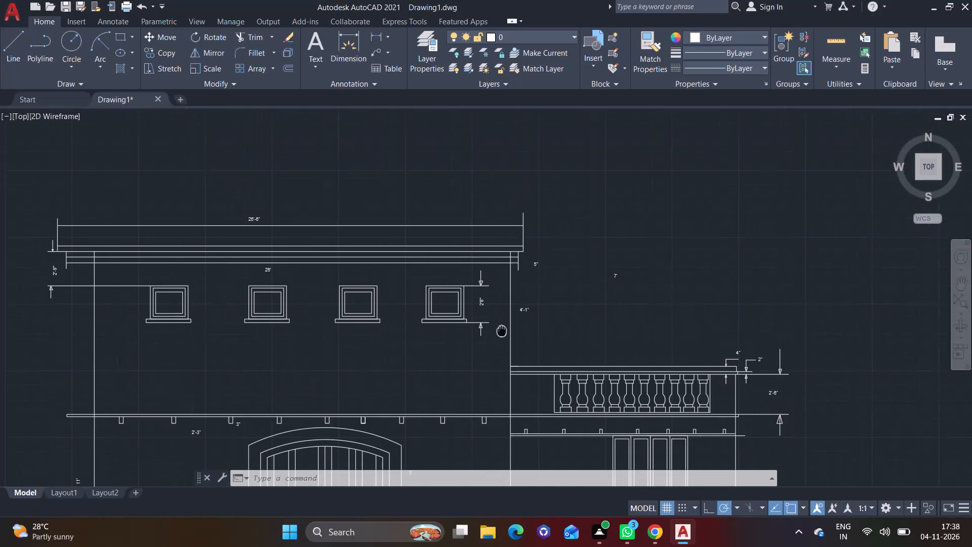
Draw a horizontal extension line from the apex of the upper-floor arched window out past its right side.
middle_click_drag(478, 381, 515, 179)
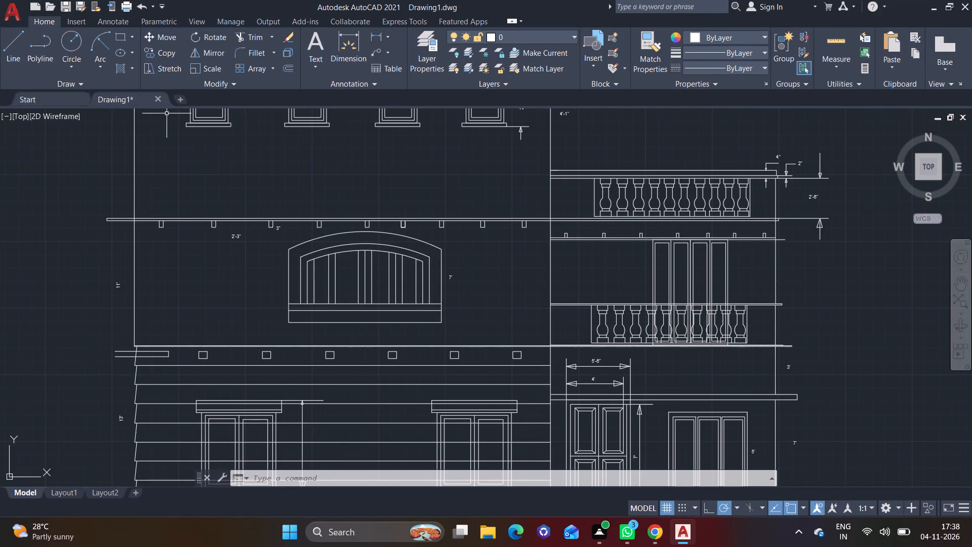
left_click(20, 40)
middle_click_drag(435, 291, 347, 315)
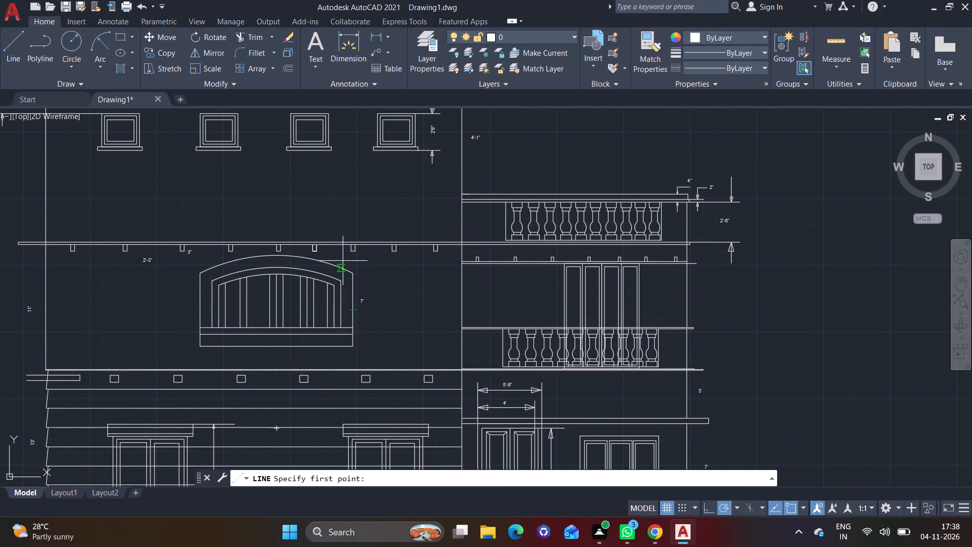
scroll(343, 261, "up", 2)
left_click(172, 245)
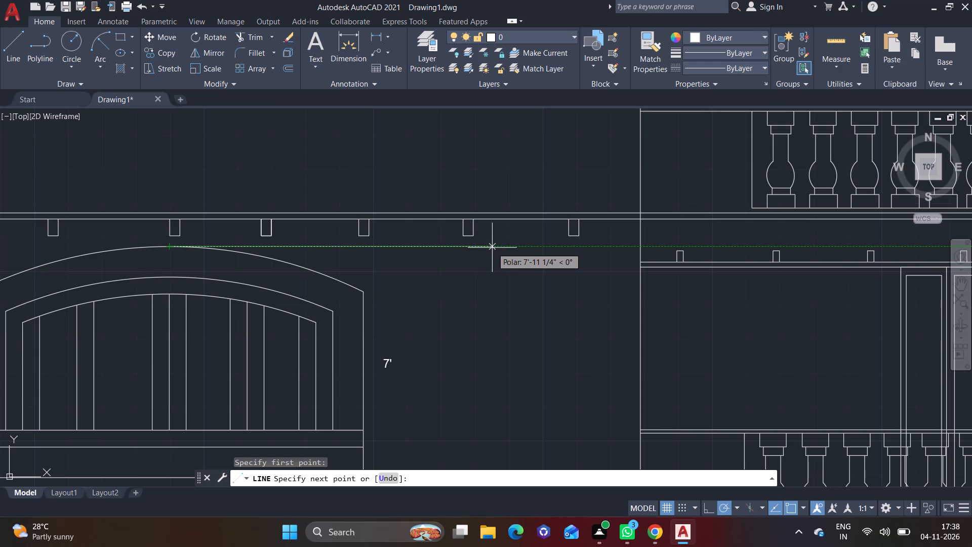
left_click(432, 248)
right_click(432, 248)
left_click(452, 258)
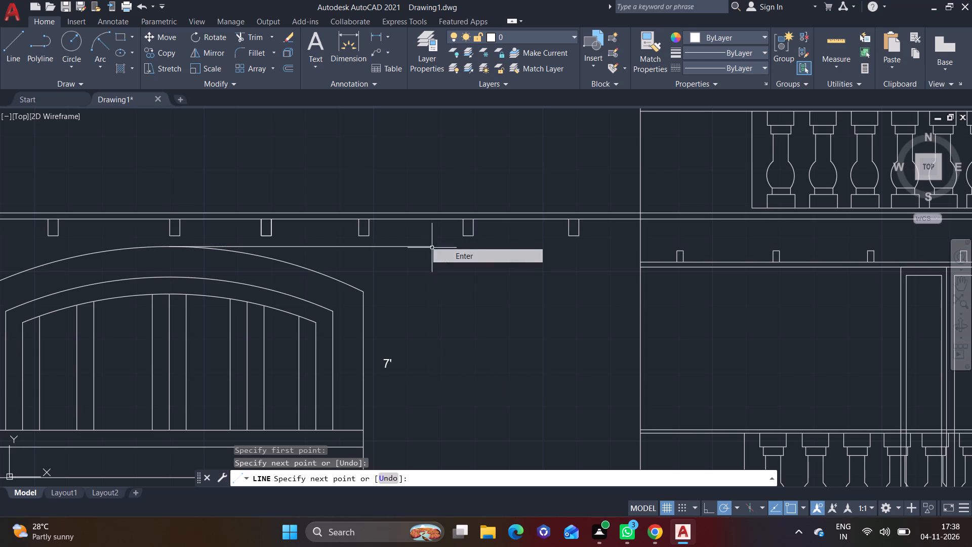
Draw a horizontal extension line outward from the arched window's bottom right corner.
scroll(428, 324, "down", 1)
middle_click_drag(428, 326, 449, 264)
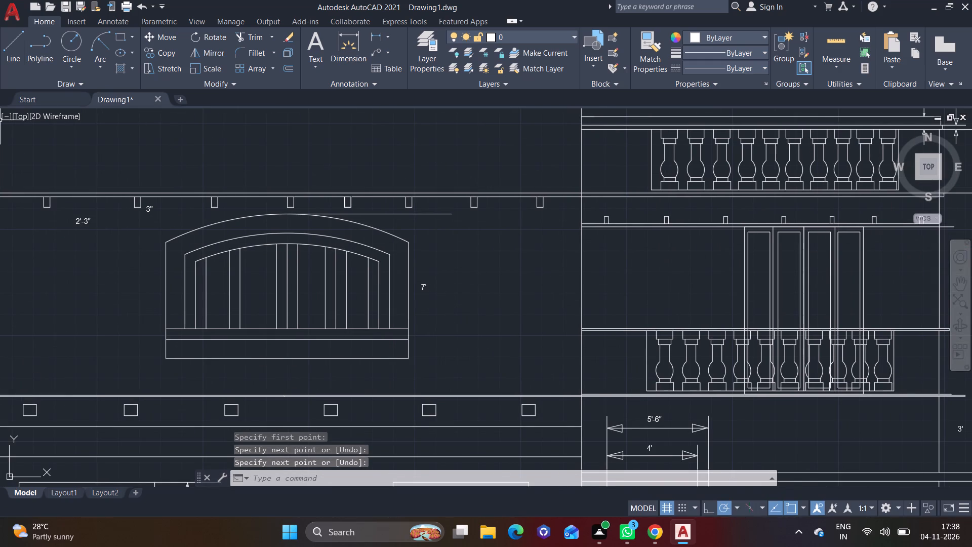
left_click(16, 53)
scroll(381, 353, "up", 1)
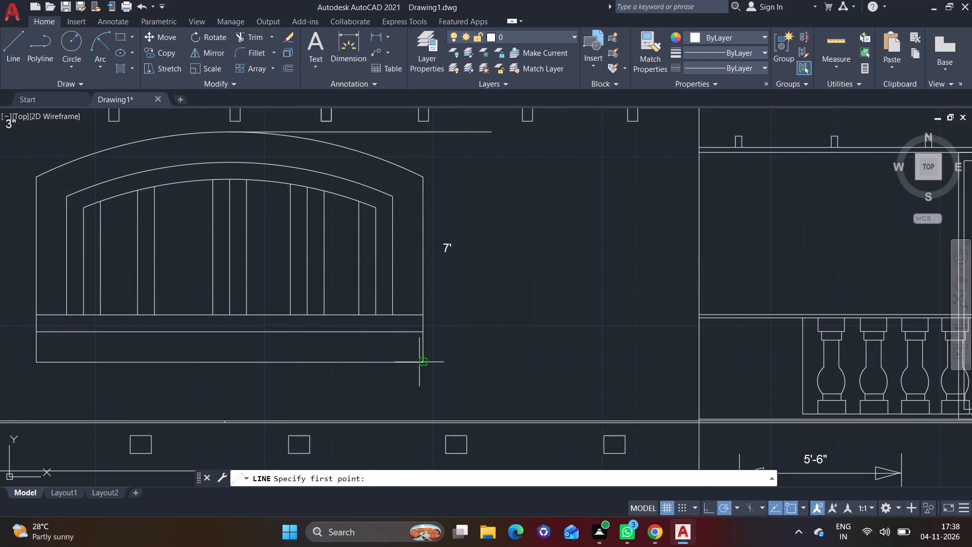
left_click(419, 362)
left_click(511, 364)
right_click(511, 364)
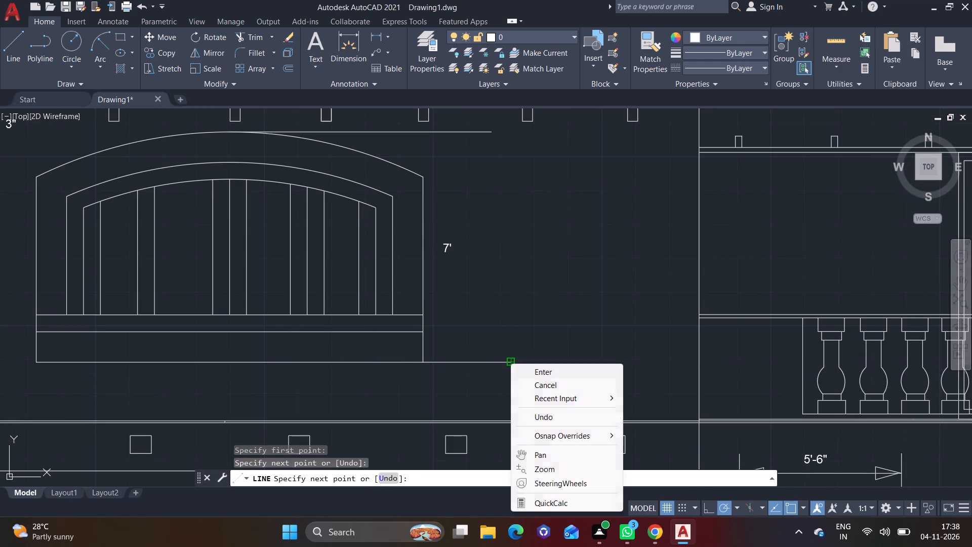
left_click(537, 375)
Draw a vertical dimension line from the arched window's upper extension line down to just above the 7' text.
left_click(18, 65)
middle_click_drag(467, 341, 466, 367)
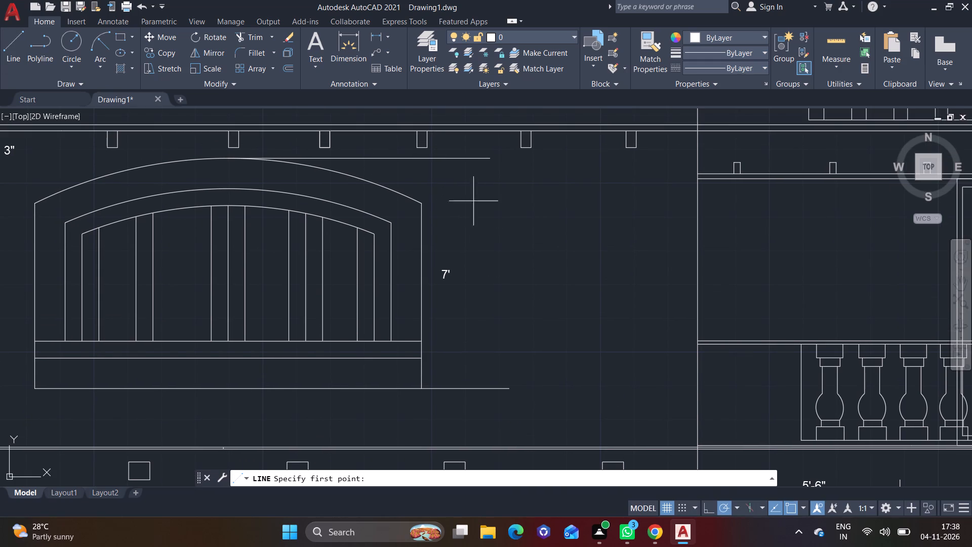
scroll(448, 177, "up", 2)
middle_click_drag(448, 177, 495, 319)
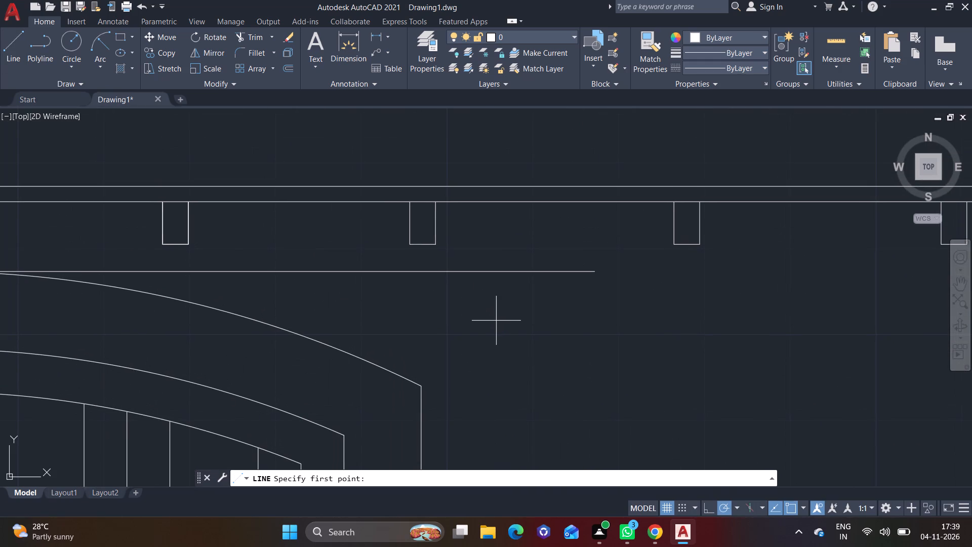
scroll(496, 321, "down", 2)
middle_click_drag(504, 324, 513, 204)
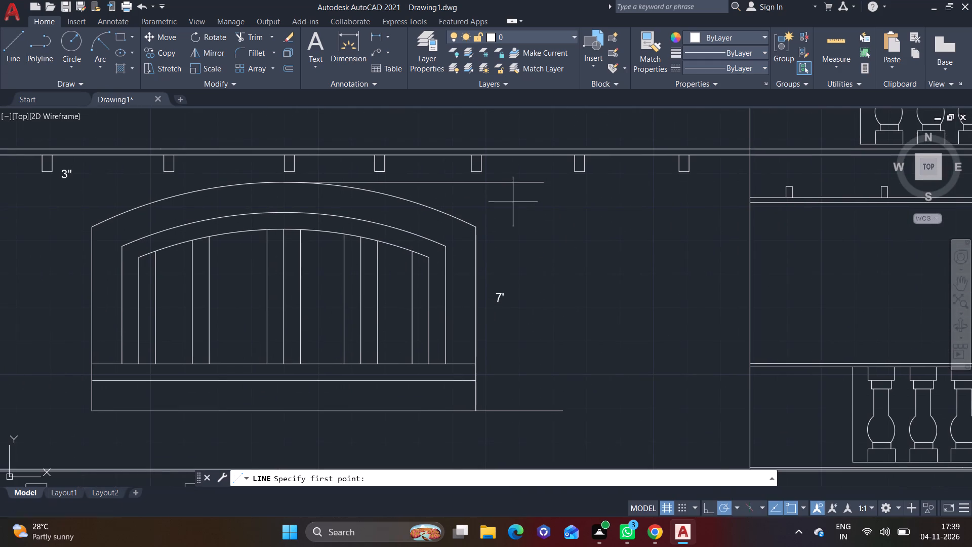
left_click(497, 183)
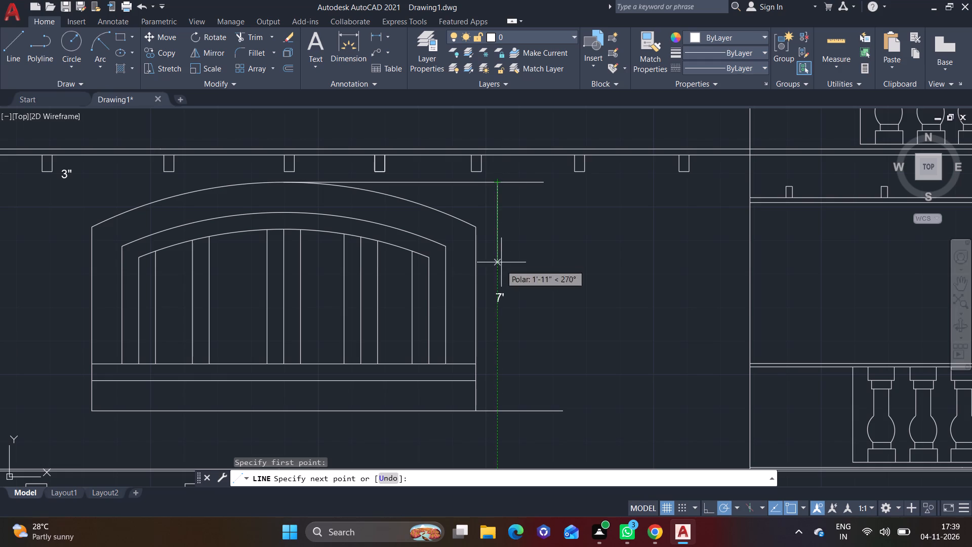
left_click(500, 279)
right_click(500, 279)
left_click(530, 281)
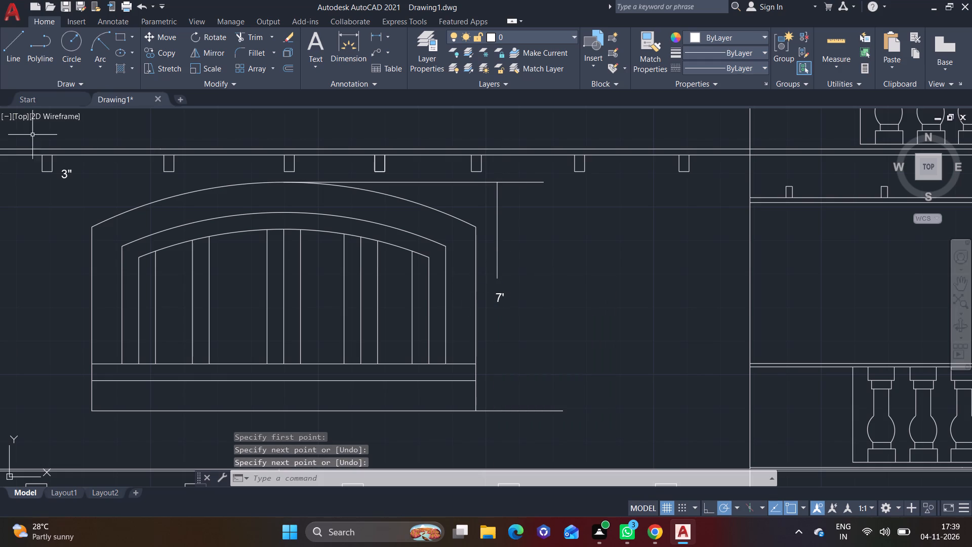
Draw the lower part of the dimension line from just below the 7' text down to the bottom extension line.
left_click(6, 55)
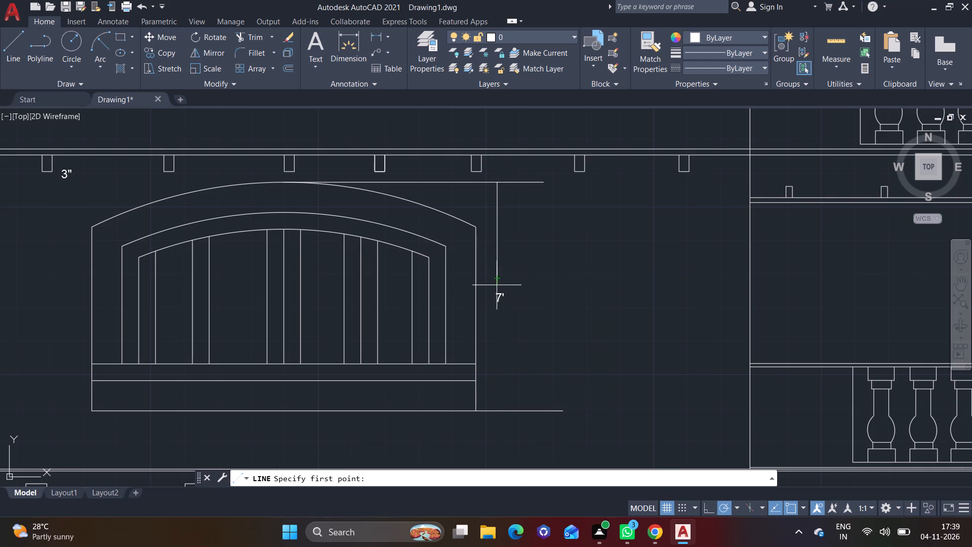
left_click(499, 313)
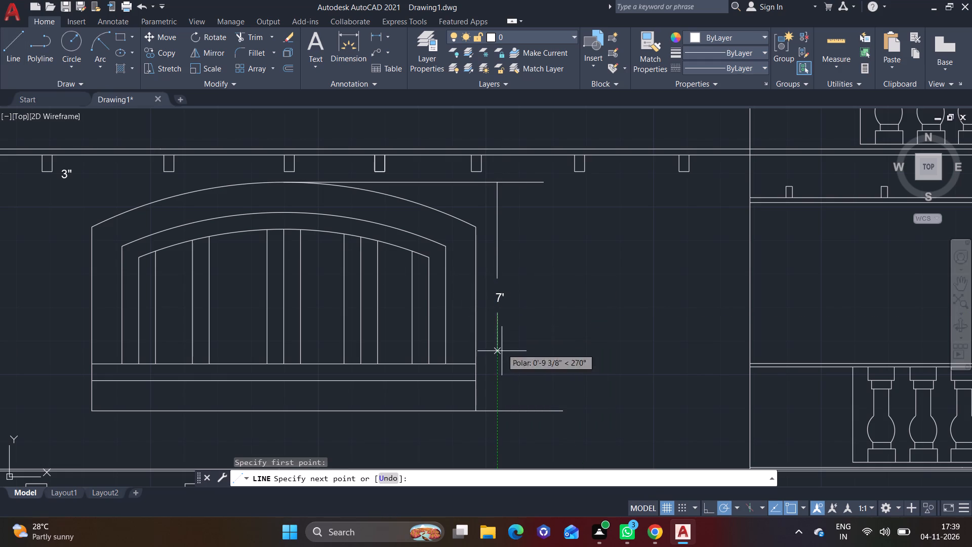
left_click(498, 408)
right_click(498, 408)
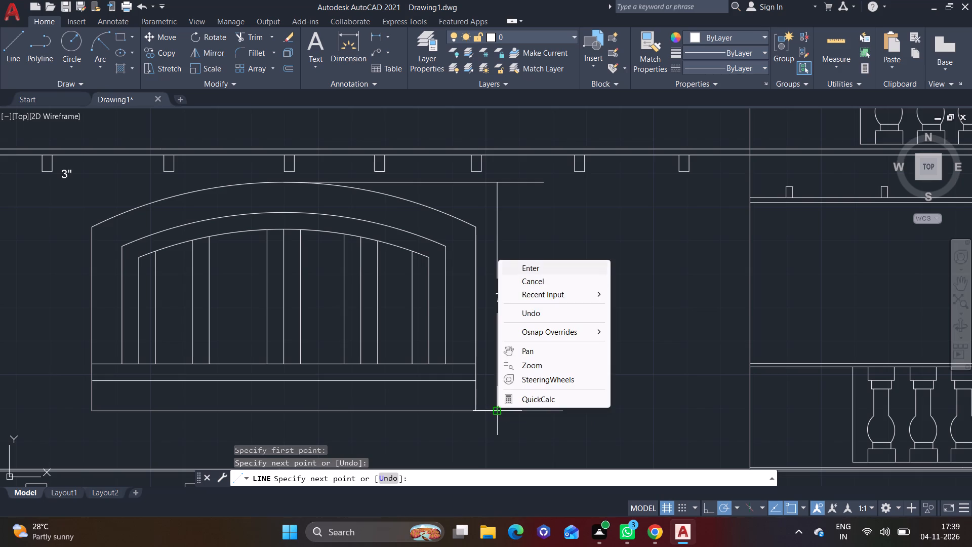
left_click(543, 265)
Draw a triangular arrowhead at the upper end of the 7' dimension line, pointing to the extension line.
middle_click_drag(543, 265, 539, 313)
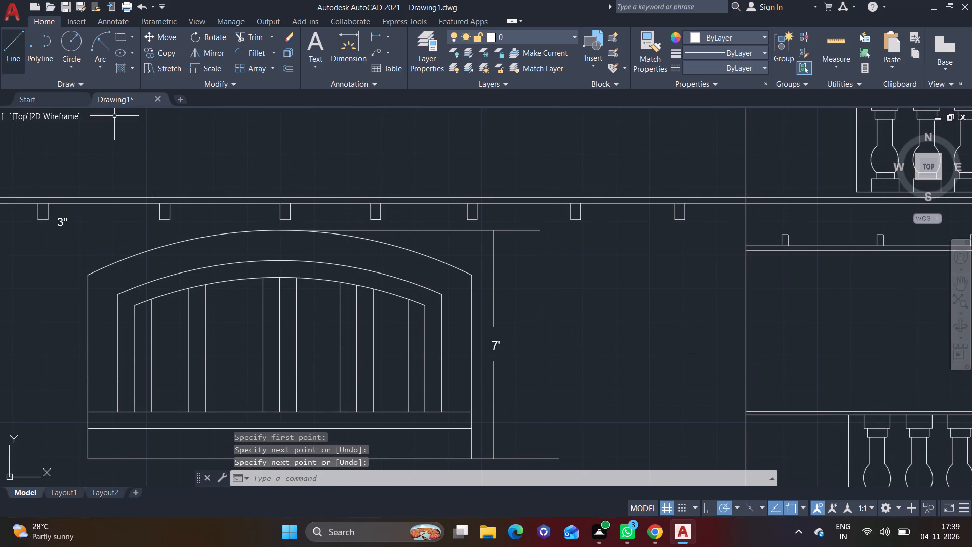
left_click(11, 60)
scroll(498, 247, "up", 4)
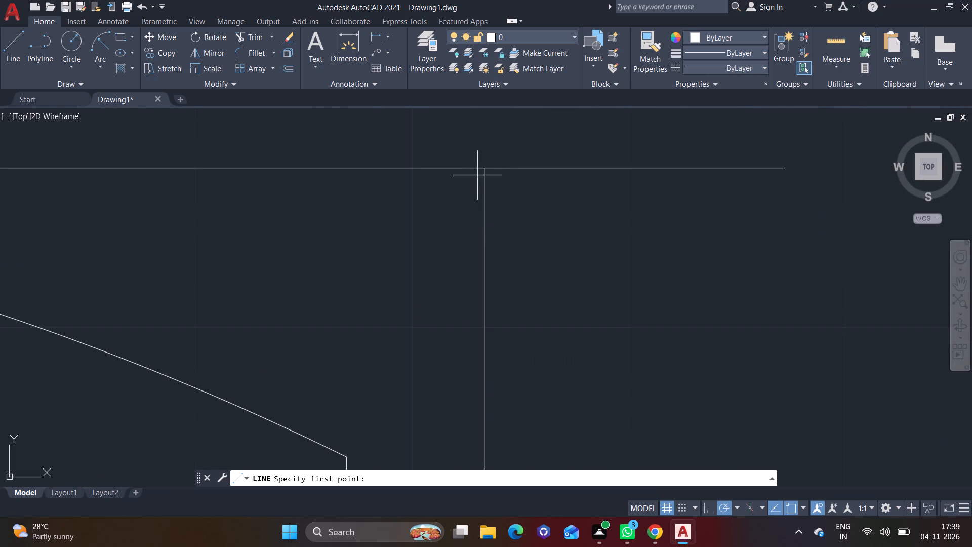
left_click(486, 171)
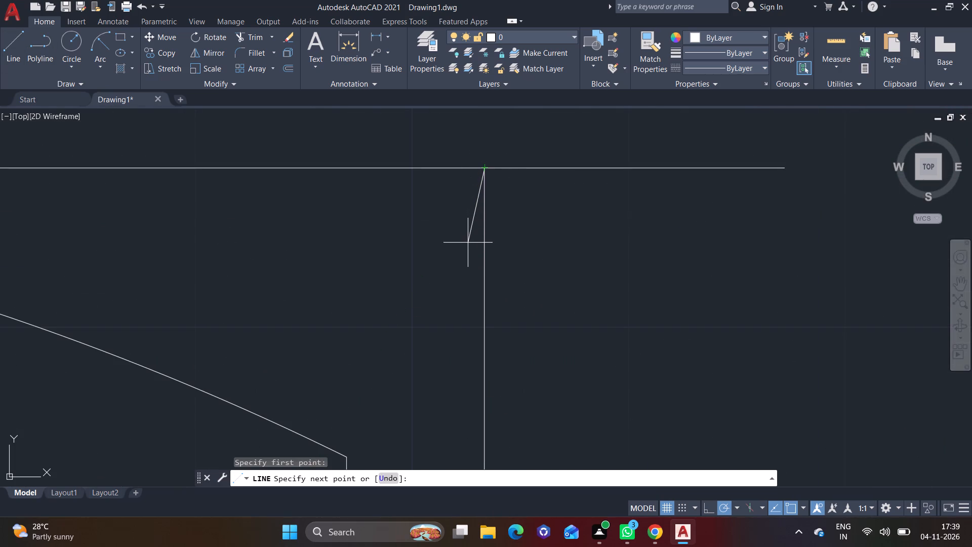
left_click(468, 243)
left_click(504, 245)
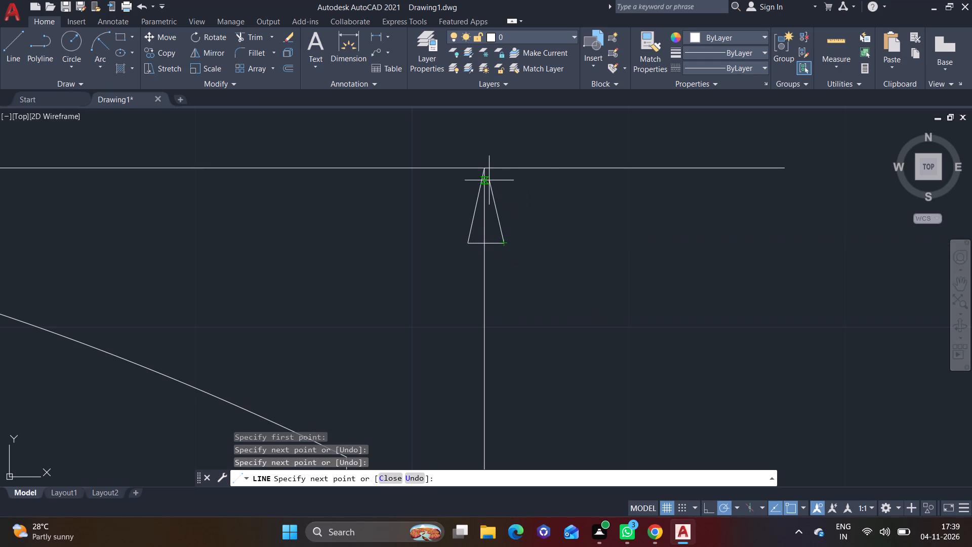
left_click(486, 170)
right_click(486, 170)
left_click(508, 178)
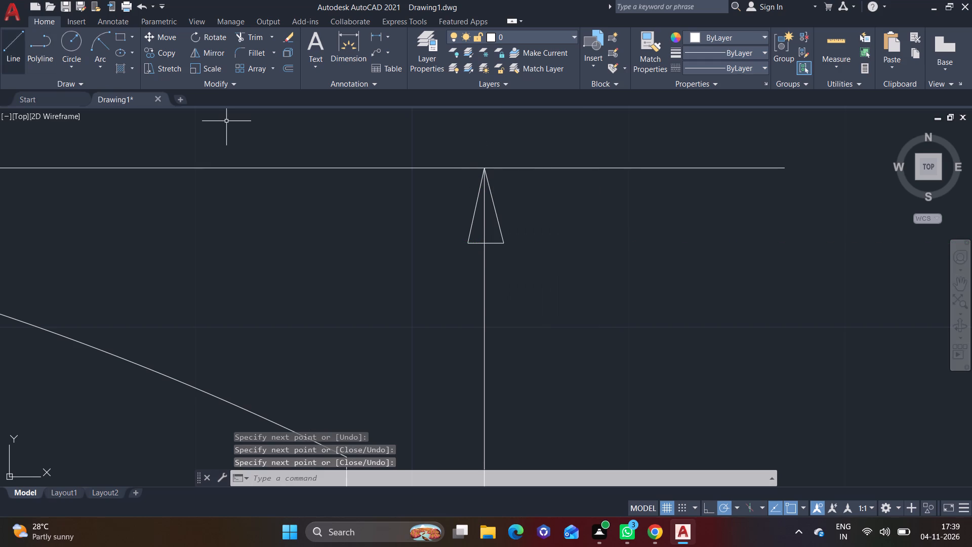
Draw a downward triangular arrowhead at the lower end of the 7' dimension line.
left_click(18, 52)
scroll(386, 318, "down", 2)
middle_click_drag(486, 424, 517, 211)
scroll(488, 342, "down", 2)
middle_click_drag(530, 386, 501, 297)
scroll(442, 349, "up", 4)
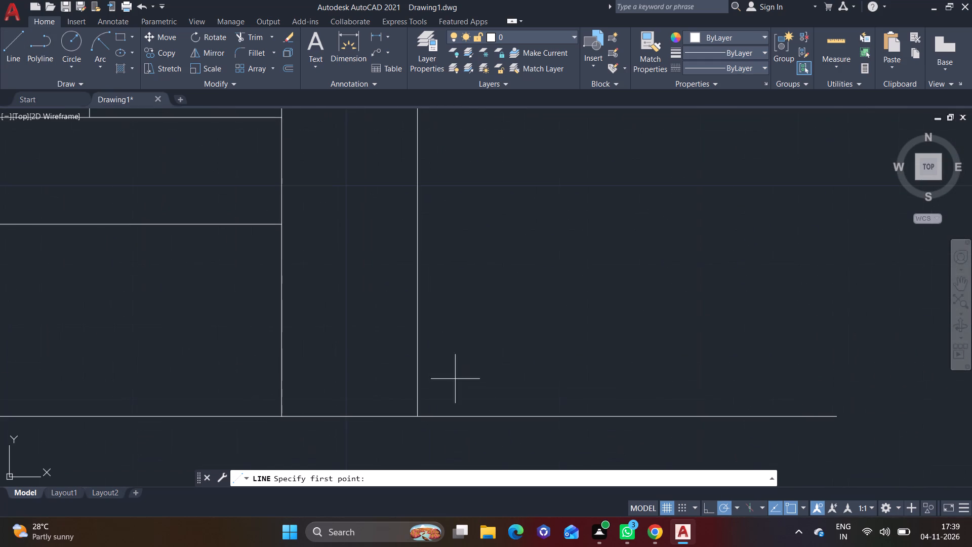
left_click(415, 415)
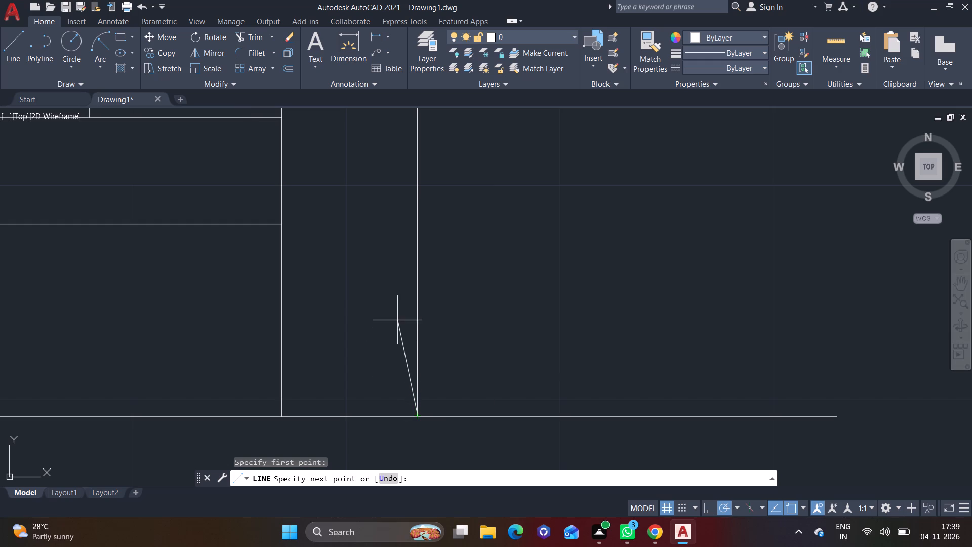
left_click(398, 319)
left_click(448, 322)
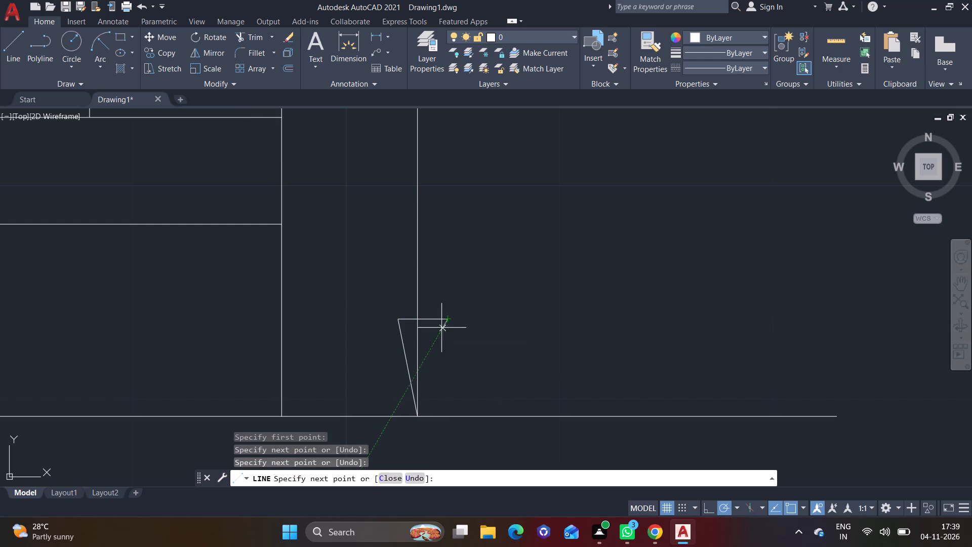
left_click(416, 412)
right_click(416, 412)
left_click(465, 259)
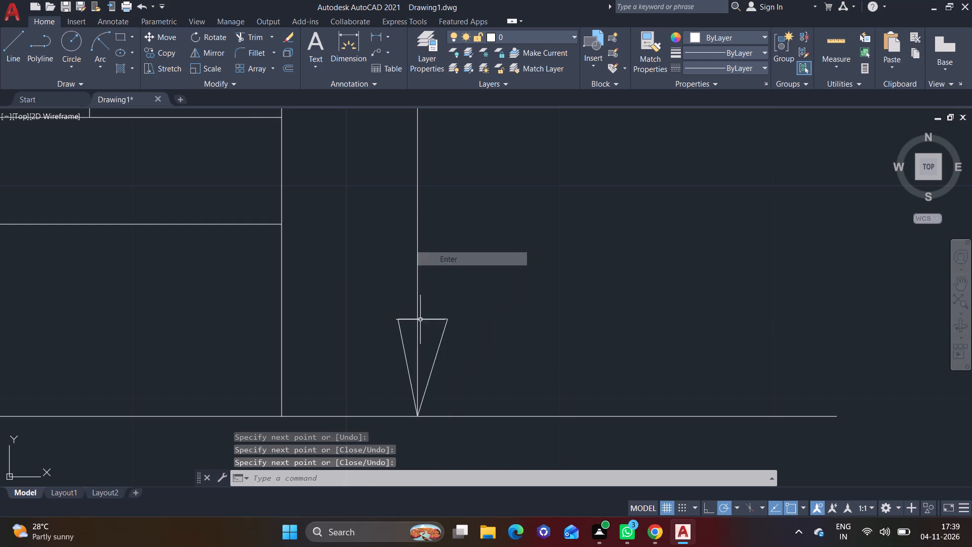
Draw a vertical dimension line outside the upper-floor left wall, from the upper slab's underside to the top of the projecting band below.
scroll(413, 328, "down", 5)
middle_click_drag(374, 340, 473, 340)
left_click(15, 59)
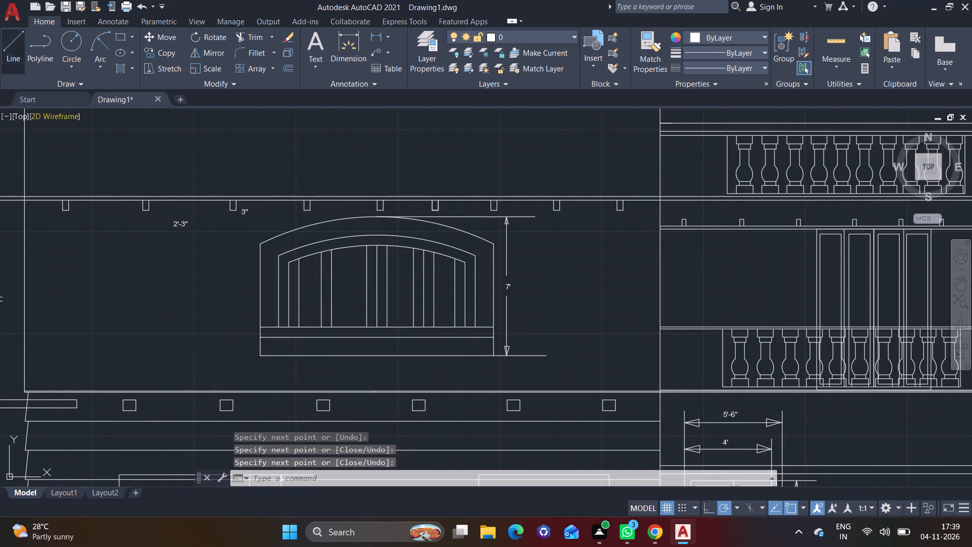
middle_click_drag(198, 284, 427, 273)
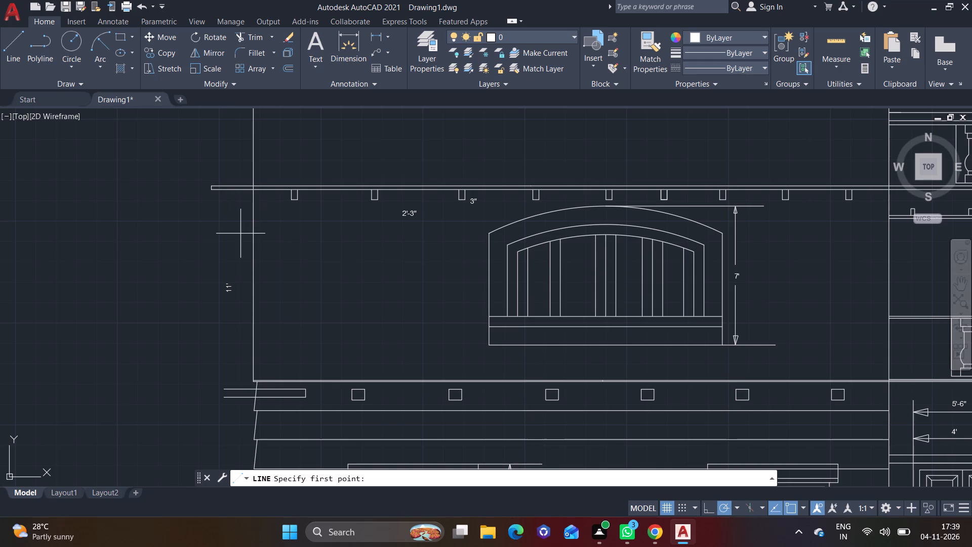
scroll(240, 235, "up", 1)
left_click(218, 162)
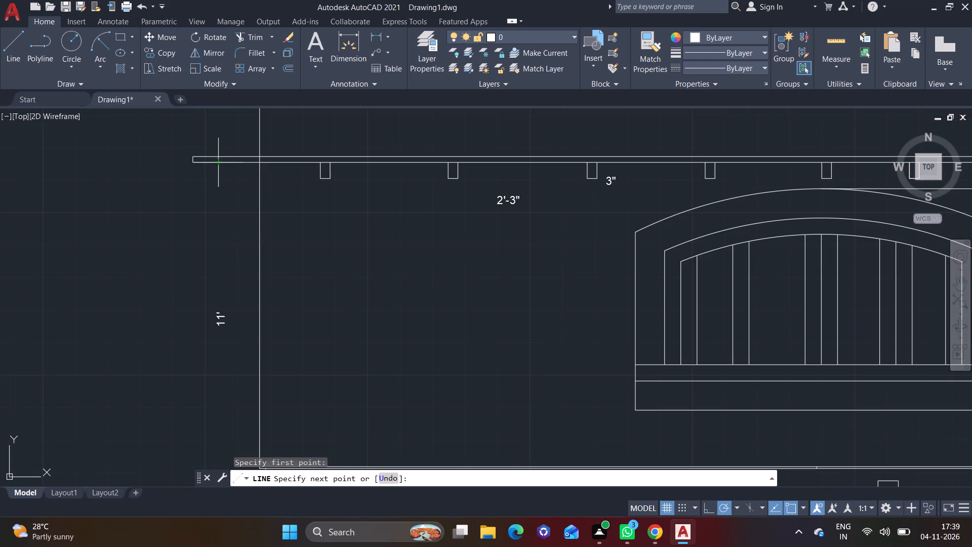
middle_click_drag(222, 344, 232, 250)
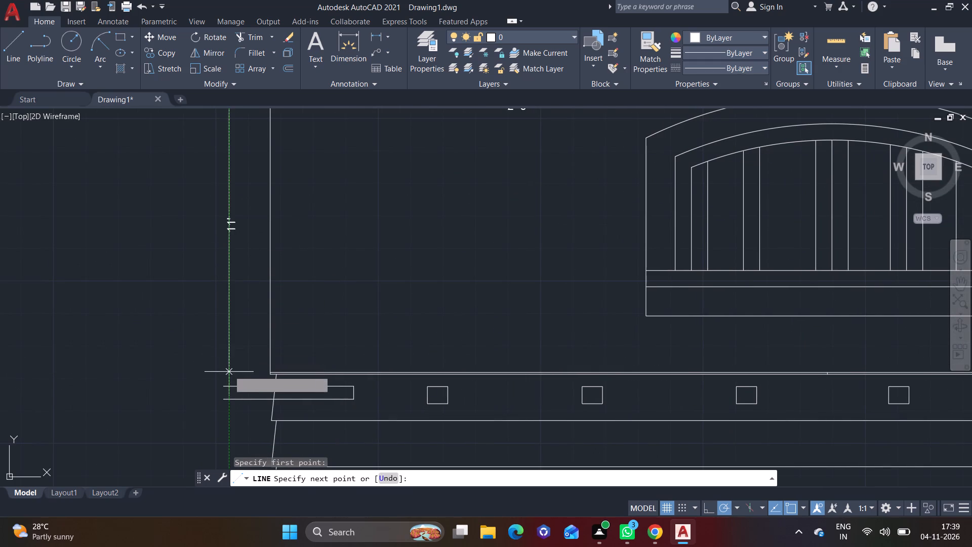
left_click(229, 384)
right_click(229, 384)
left_click(273, 238)
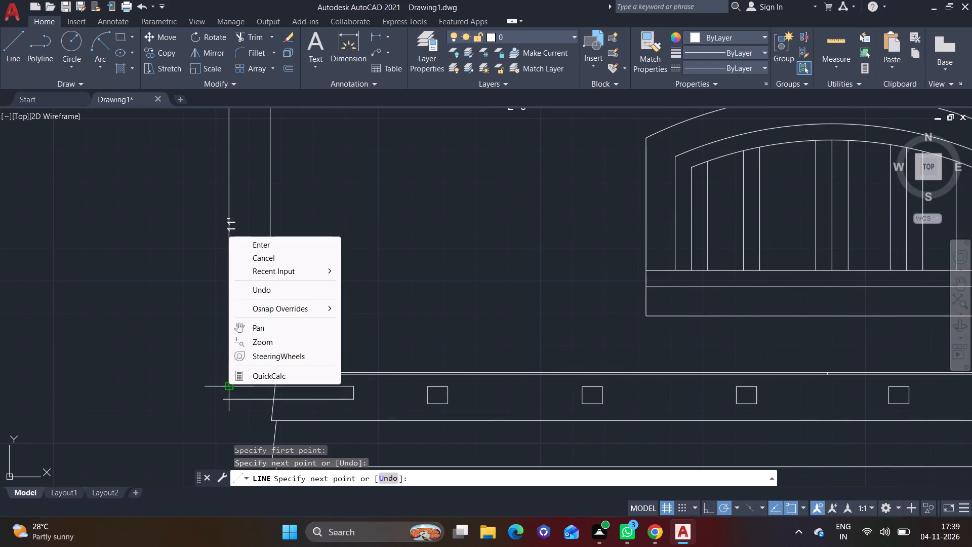
left_click(259, 247)
Move the vertical 11' text slightly outward, clear of the new dimension line beside the left wall.
left_click(235, 224)
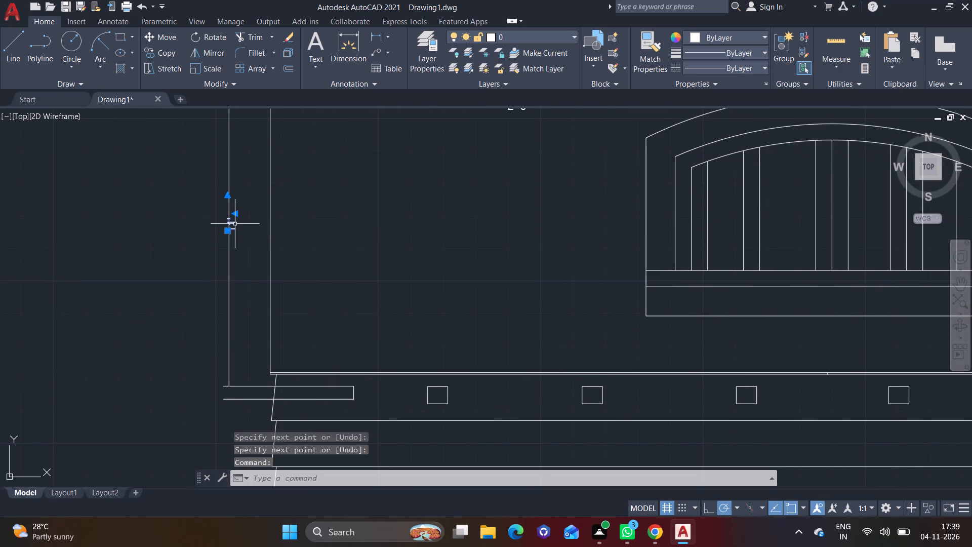
right_click(235, 224)
left_click(268, 293)
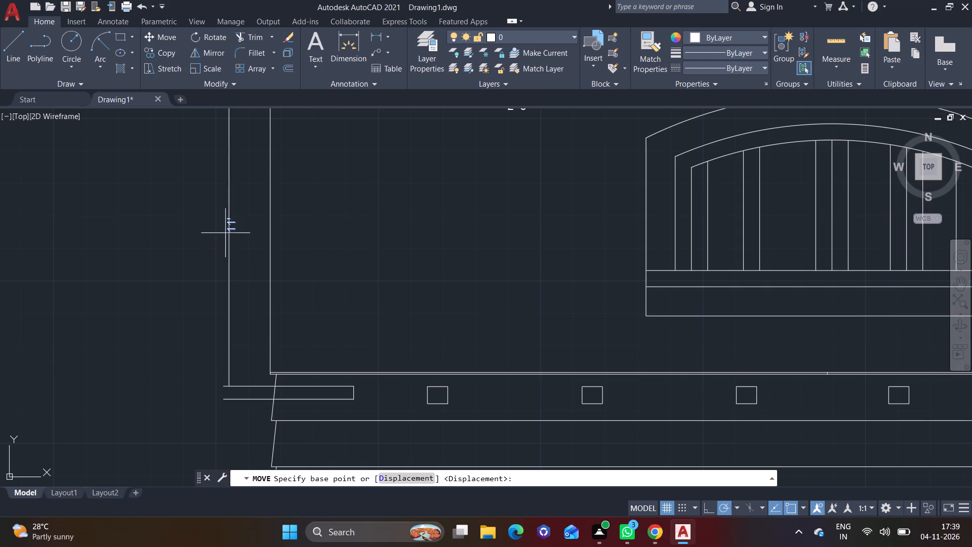
left_click(227, 230)
left_click(218, 230)
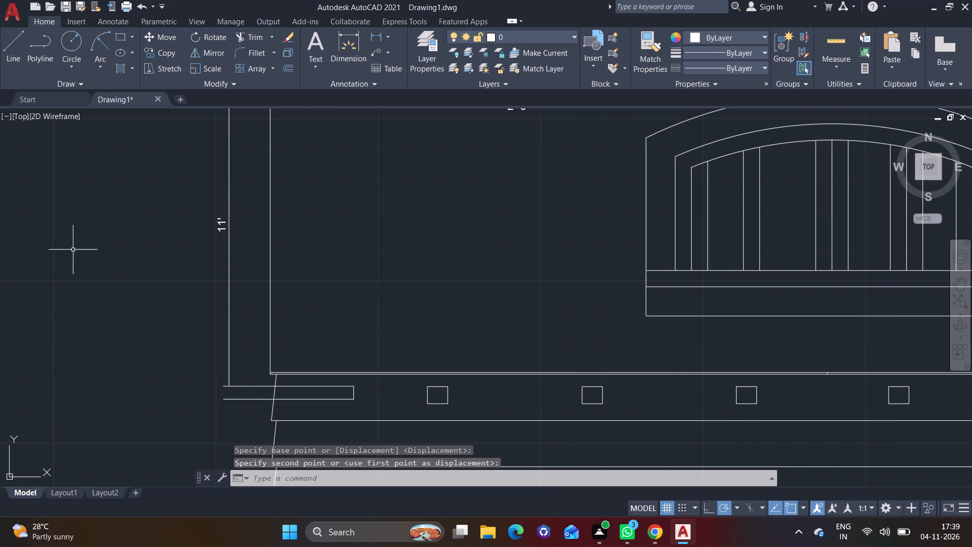
Draw a downward triangular arrowhead at the lower end of the 11' dimension line, with its tip on the projecting band's top edge.
left_click(15, 56)
scroll(162, 311, "down", 2)
middle_click_drag(185, 329, 259, 331)
scroll(258, 318, "up", 3)
left_click(268, 419)
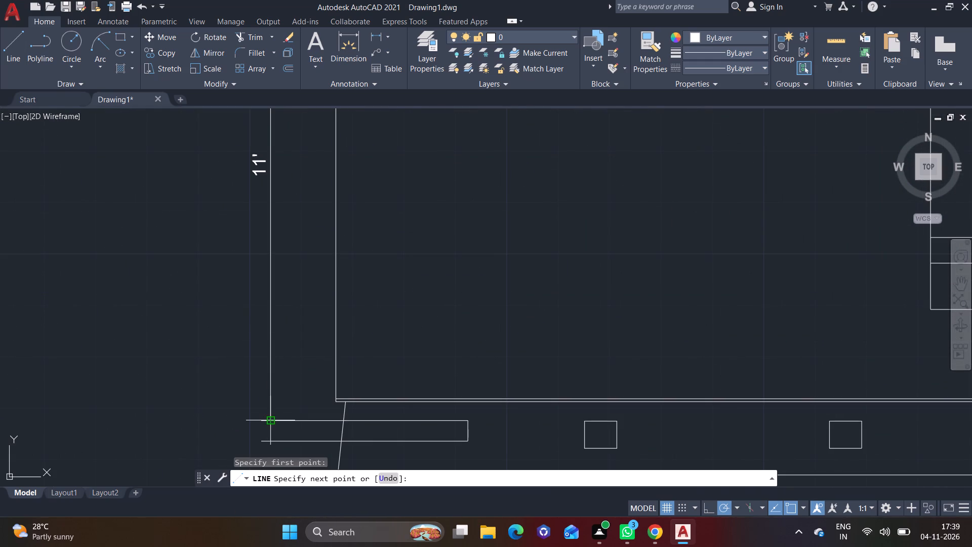
left_click(257, 354)
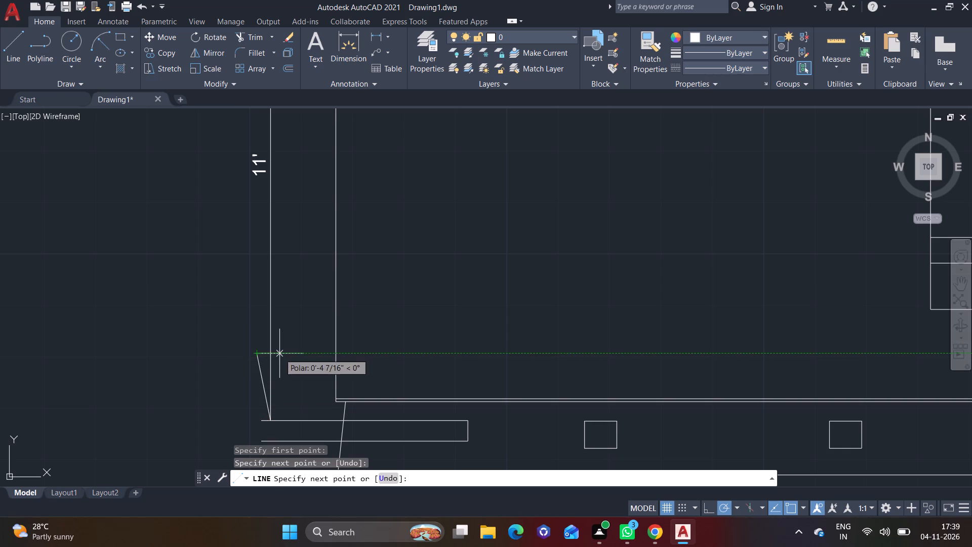
left_click(292, 354)
left_click(268, 422)
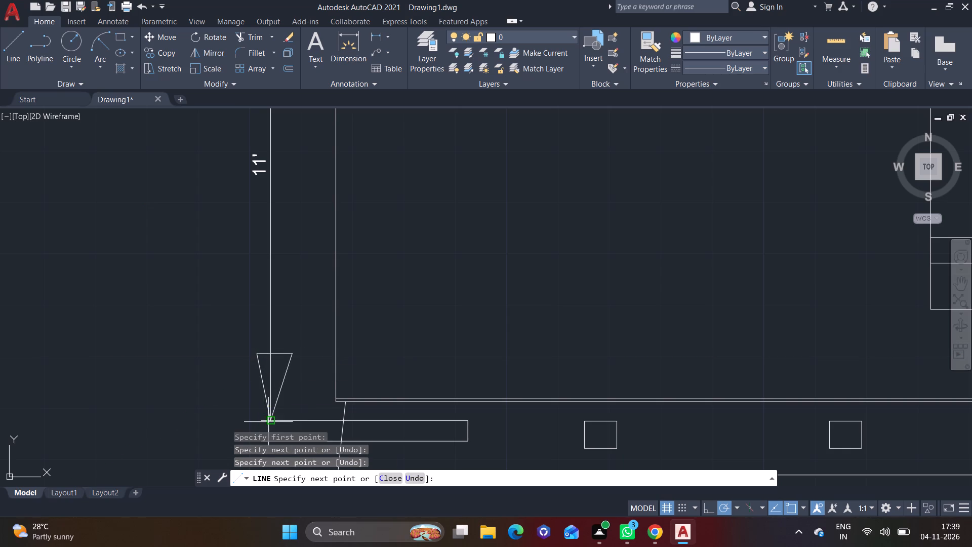
right_click(268, 422)
left_click(293, 271)
Draw an upward triangular arrowhead at the upper end of the 11' dimension line, with its tip on the slab's underside.
left_click(6, 55)
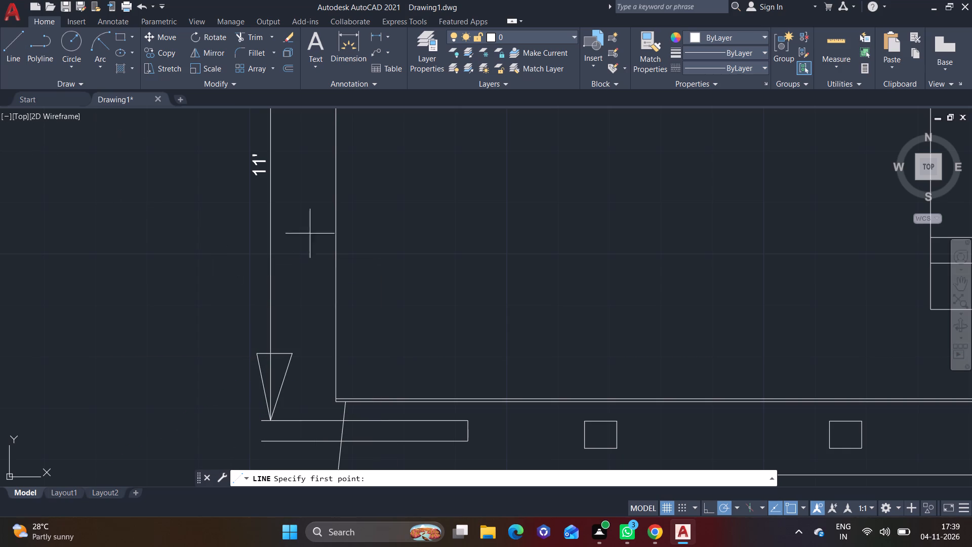
middle_click_drag(328, 241, 325, 365)
scroll(304, 326, "down", 2)
middle_click_drag(291, 248, 288, 311)
scroll(289, 280, "up", 4)
left_click(262, 267)
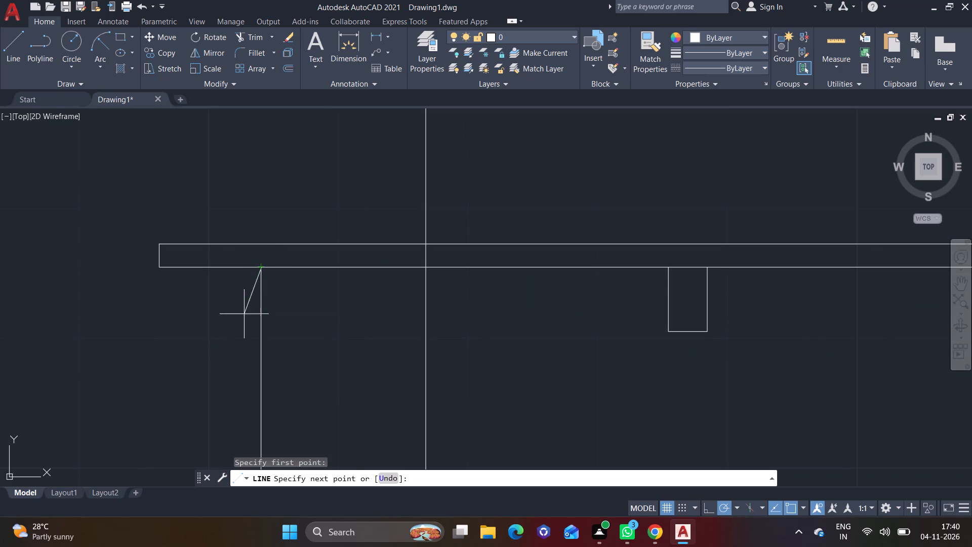
left_click(239, 341)
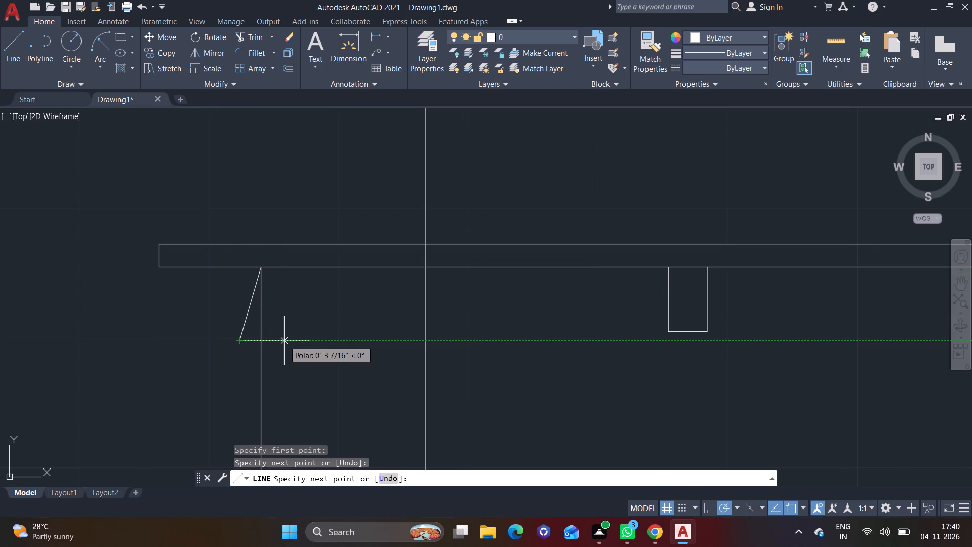
left_click(279, 342)
left_click(263, 266)
right_click(263, 265)
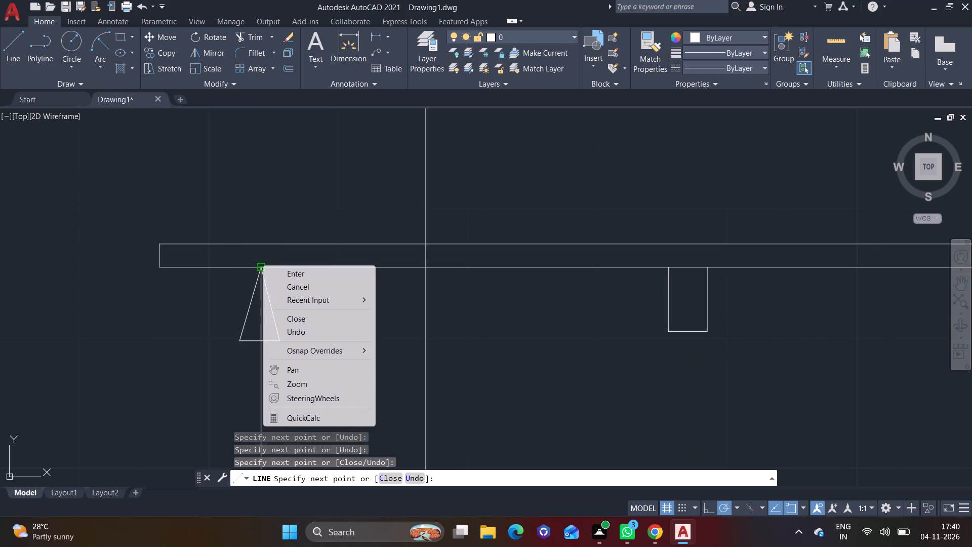
left_click(287, 272)
Draw a short horizontal extension line outward from the outer end of the projecting band's bottom edge, above the 13' text.
left_click(10, 42)
scroll(150, 181, "down", 2)
scroll(213, 268, "down", 3)
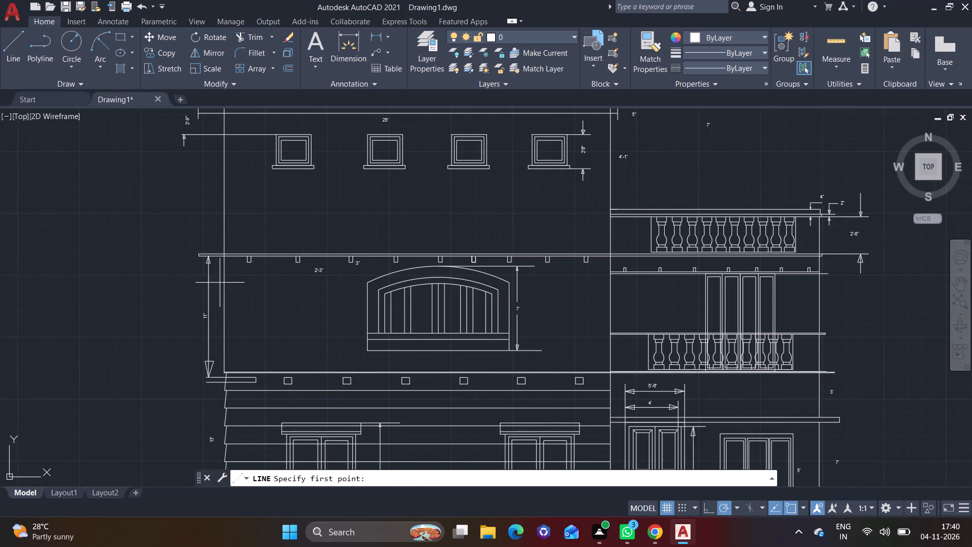
middle_click_drag(218, 332, 289, 150)
scroll(260, 216, "up", 2)
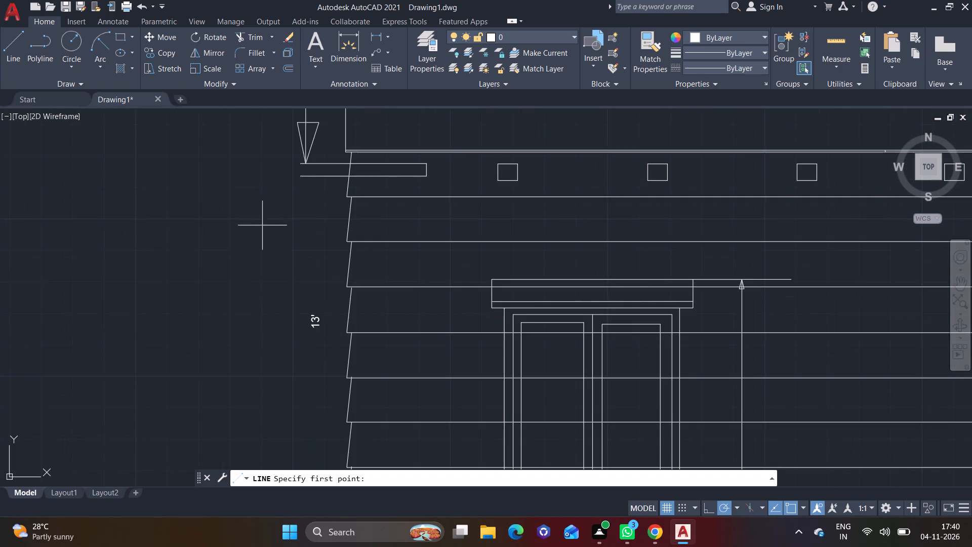
middle_click_drag(263, 226, 269, 151)
scroll(269, 163, "down", 1)
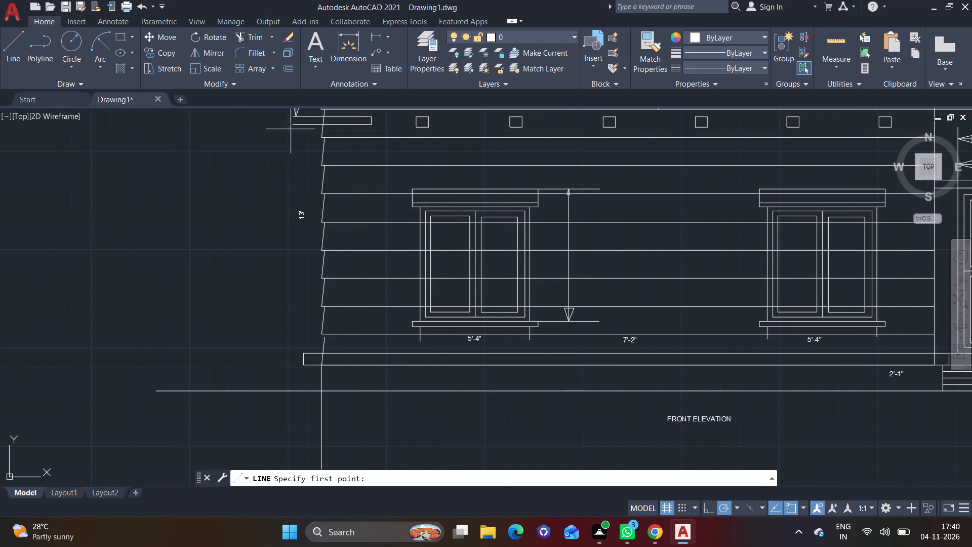
left_click(294, 127)
left_click(261, 126)
right_click(261, 126)
left_click(280, 134)
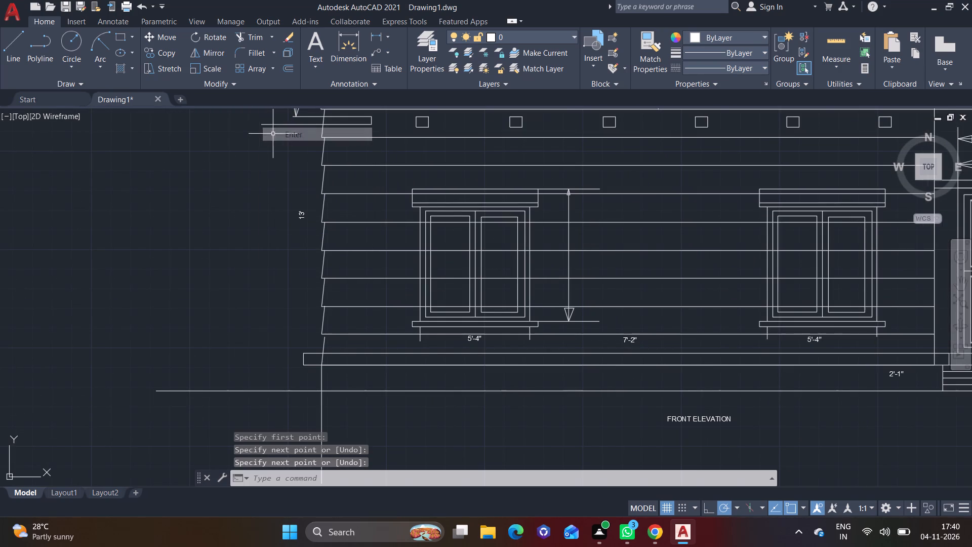
Draw a vertical dimension line outside the ground-floor left wall, from the new extension line down to the ground line.
left_click(12, 51)
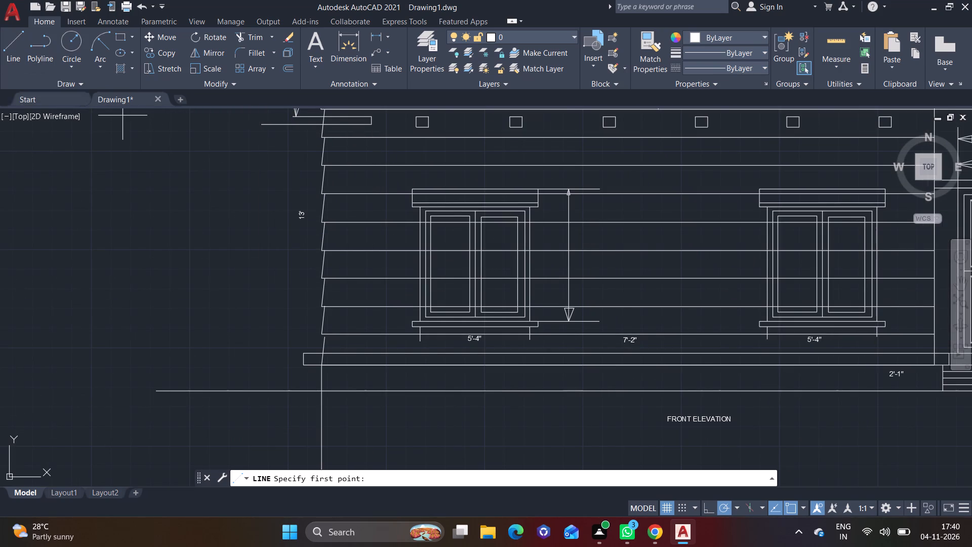
left_click(286, 125)
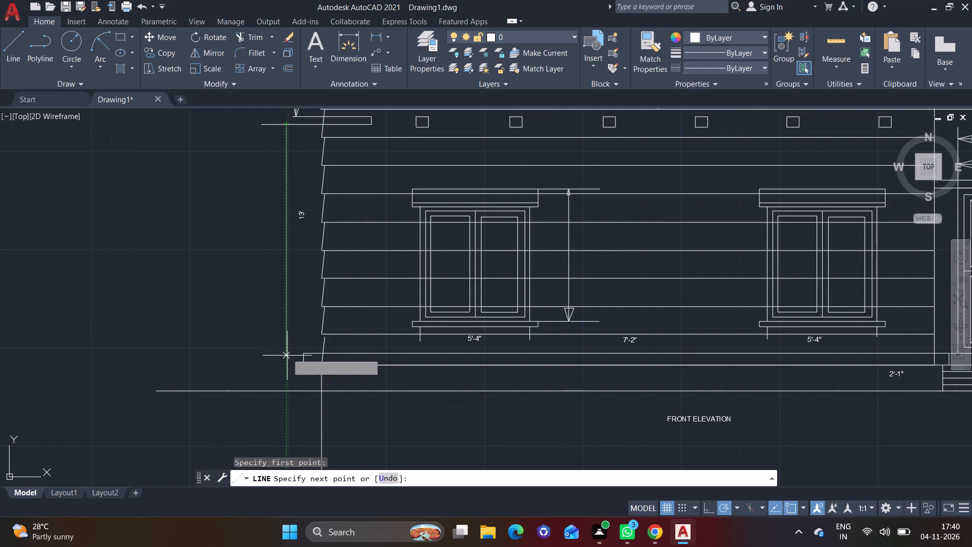
left_click(285, 387)
right_click(285, 387)
left_click(311, 246)
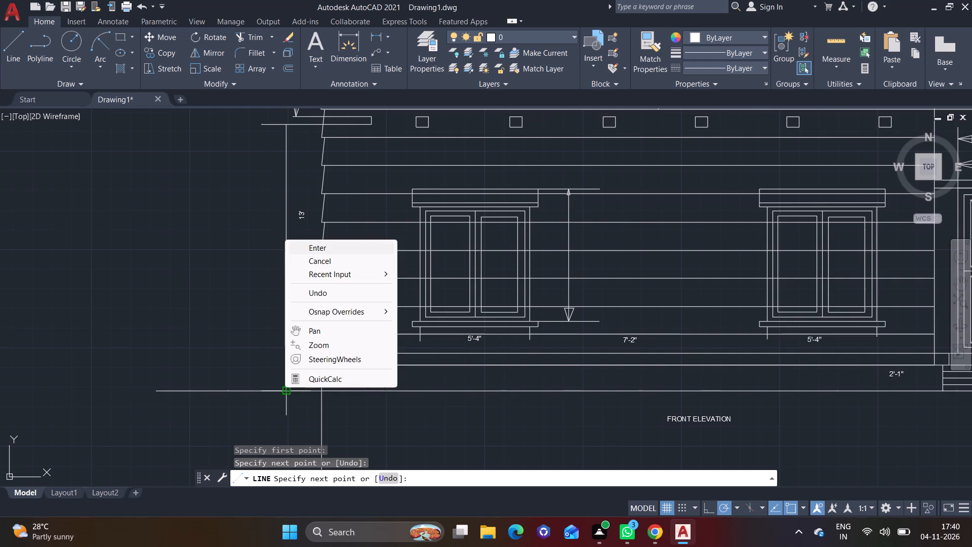
Move the vertical 13' text to the outer side of the new dimension line, slightly lower than before.
left_click(301, 213)
right_click(301, 213)
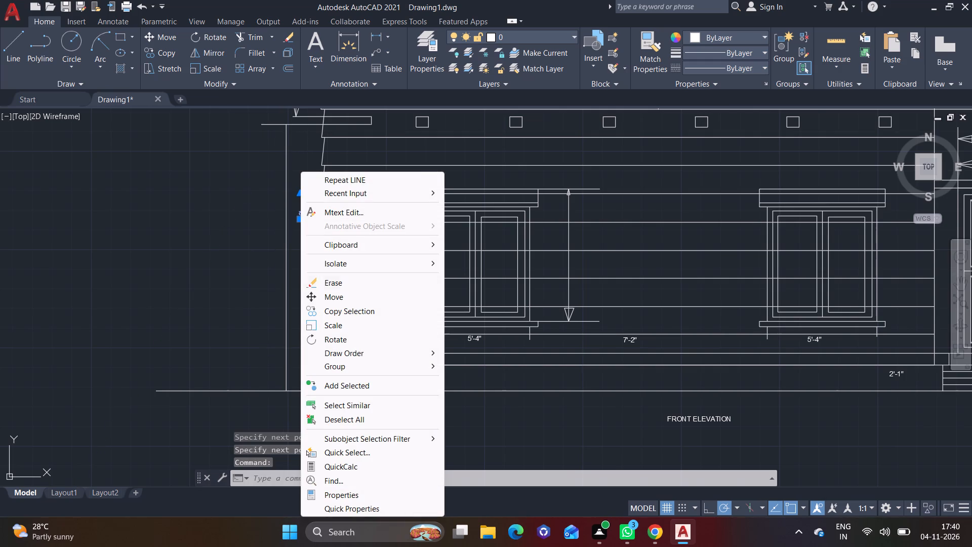
left_click(334, 294)
left_click(301, 222)
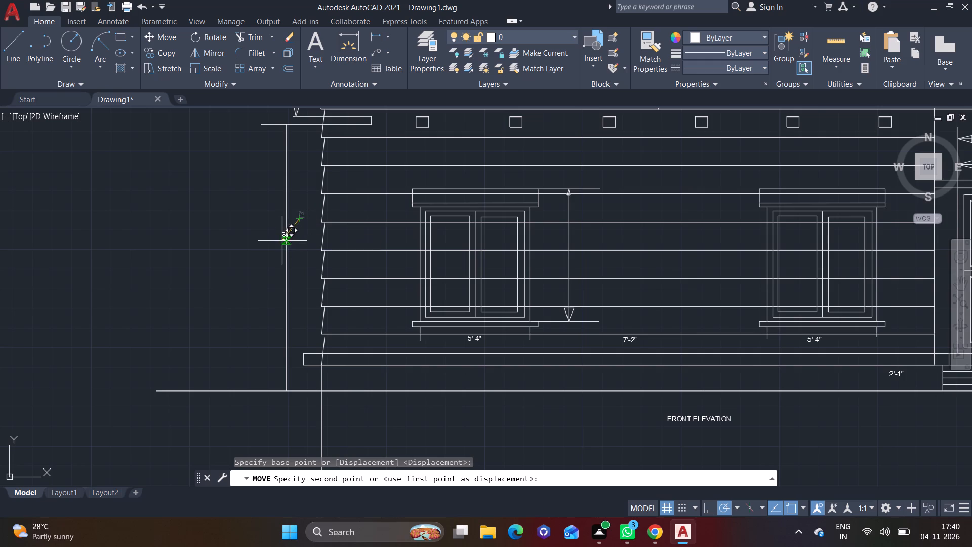
left_click(272, 258)
Draw an upward triangular arrowhead at the upper end of the 13' dimension line, with its tip on the extension line.
left_click(4, 50)
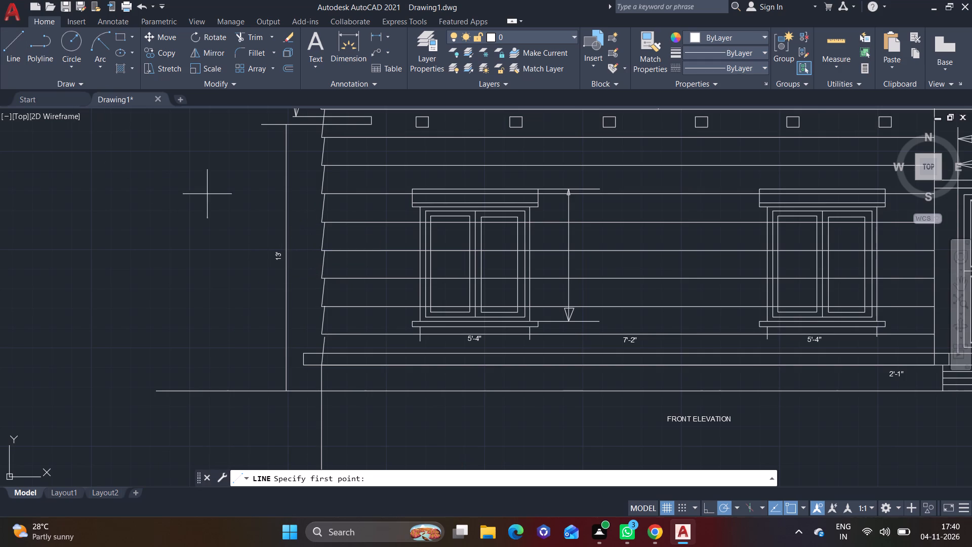
middle_click_drag(223, 189, 245, 299)
scroll(295, 244, "up", 2)
left_click(327, 219)
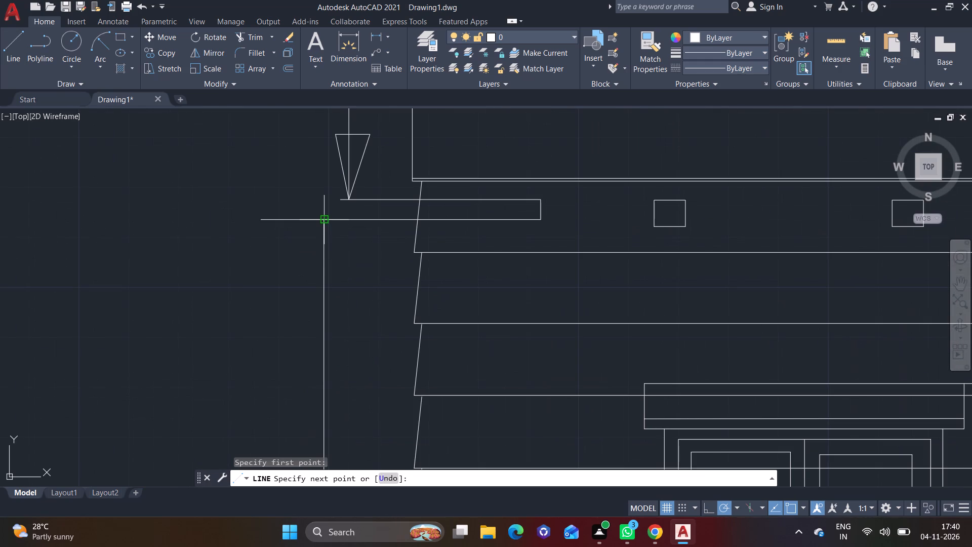
left_click(302, 287)
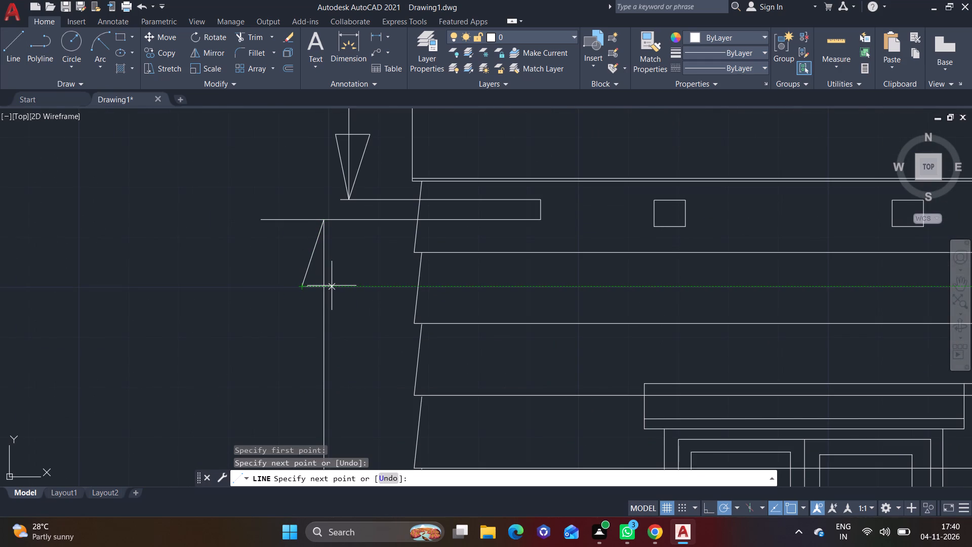
left_click(339, 286)
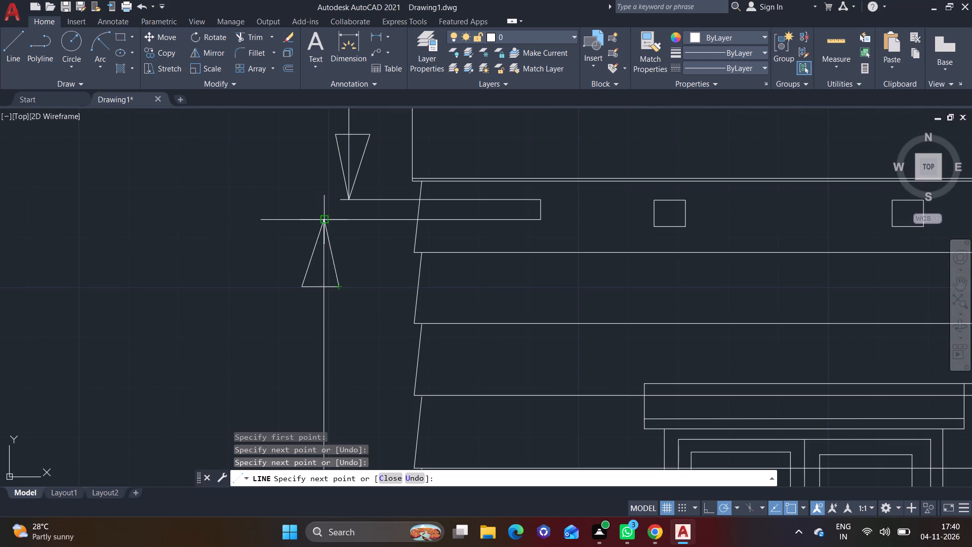
left_click(322, 216)
right_click(322, 216)
left_click(334, 224)
Draw a downward triangular arrowhead at the lower end of the 13' dimension line, with its tip on the ground line.
left_click(13, 58)
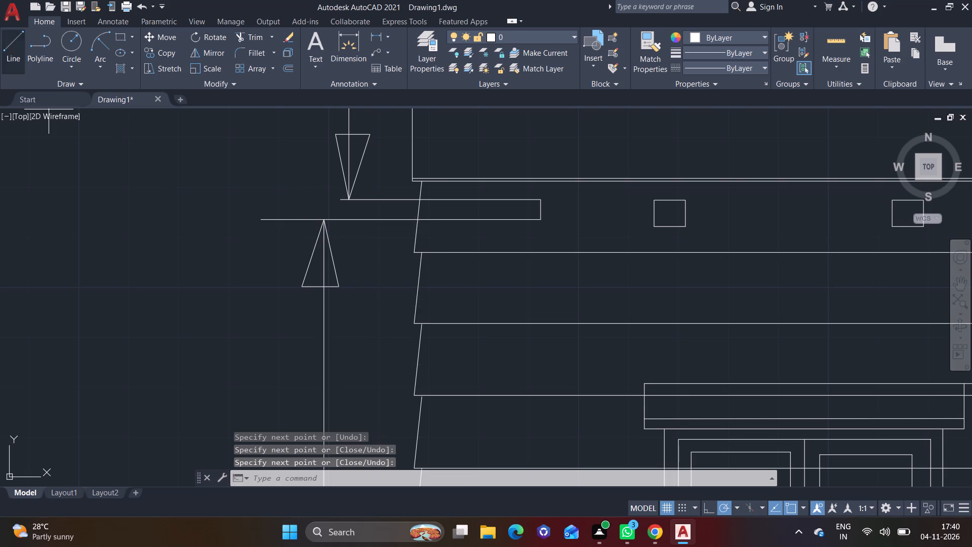
scroll(295, 284, "down", 2)
middle_click_drag(371, 359, 394, 143)
scroll(338, 284, "up", 2)
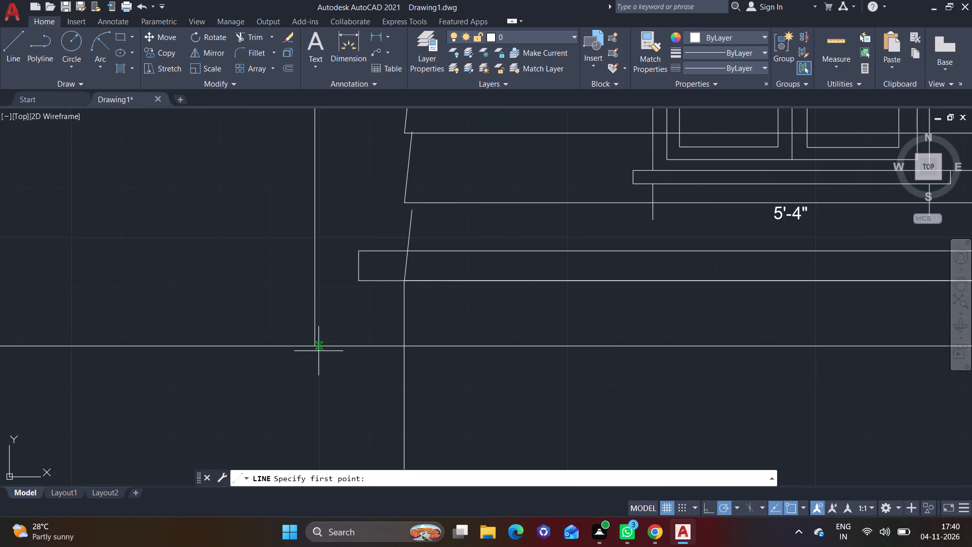
left_click(315, 346)
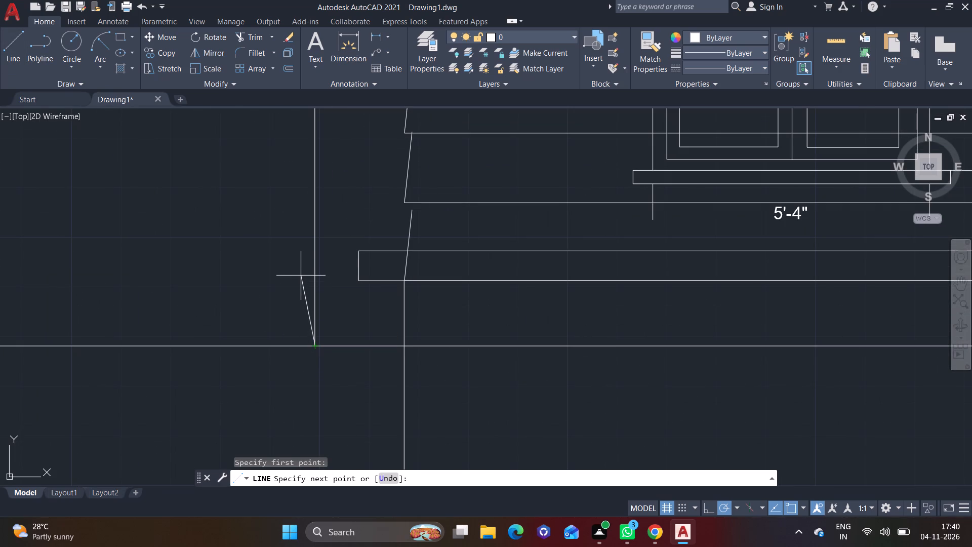
left_click(297, 273)
left_click(329, 273)
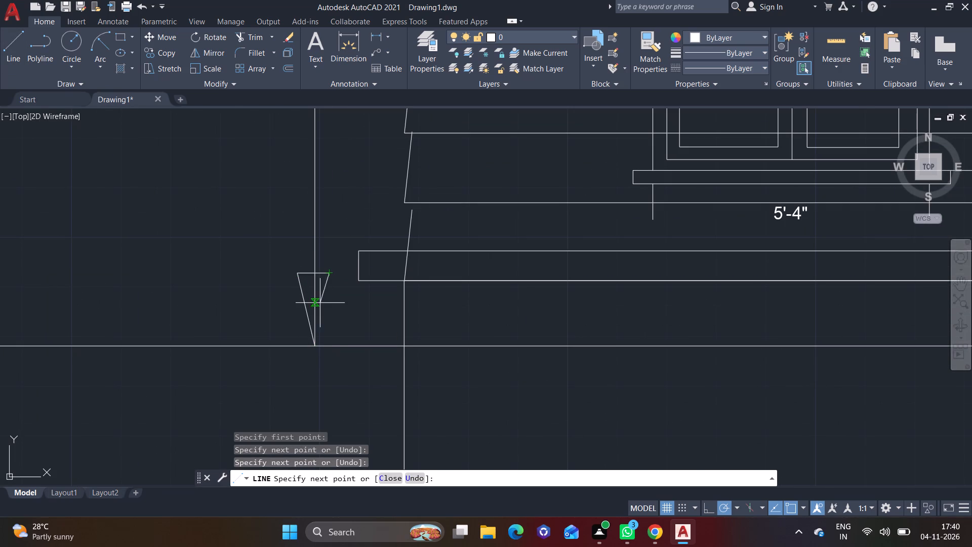
left_click(315, 347)
right_click(315, 347)
left_click(344, 354)
Draw a thin horizontal rectangular projection outward from the top floor's right wall, between the 5" and 4'-1" texts.
scroll(351, 340, "down", 2)
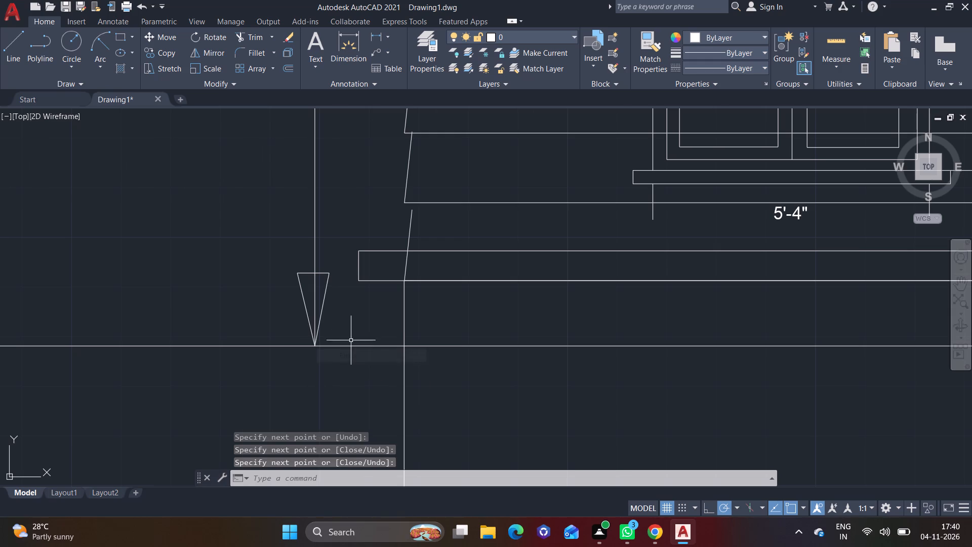
scroll(352, 340, "down", 3)
middle_click_drag(448, 279, 428, 325)
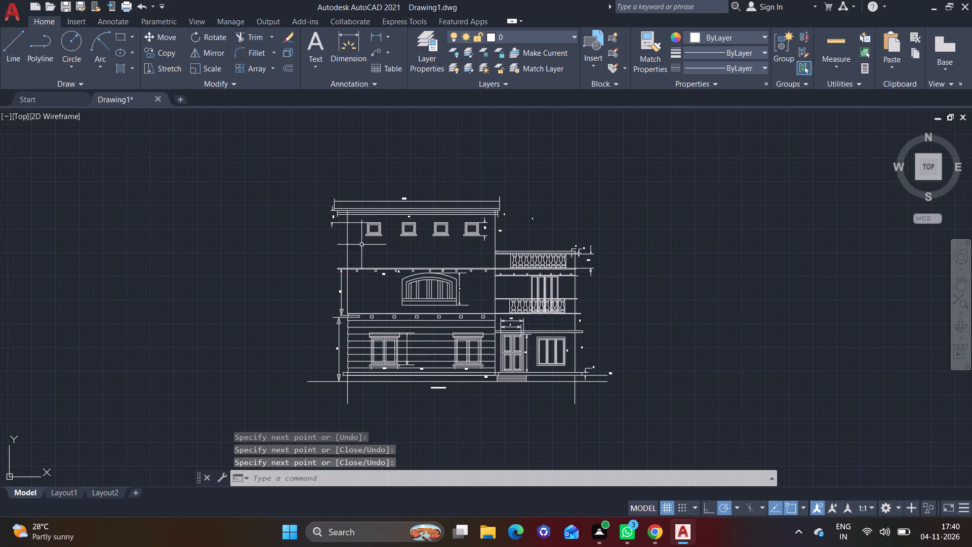
scroll(361, 226, "up", 2)
middle_click_drag(358, 217, 224, 325)
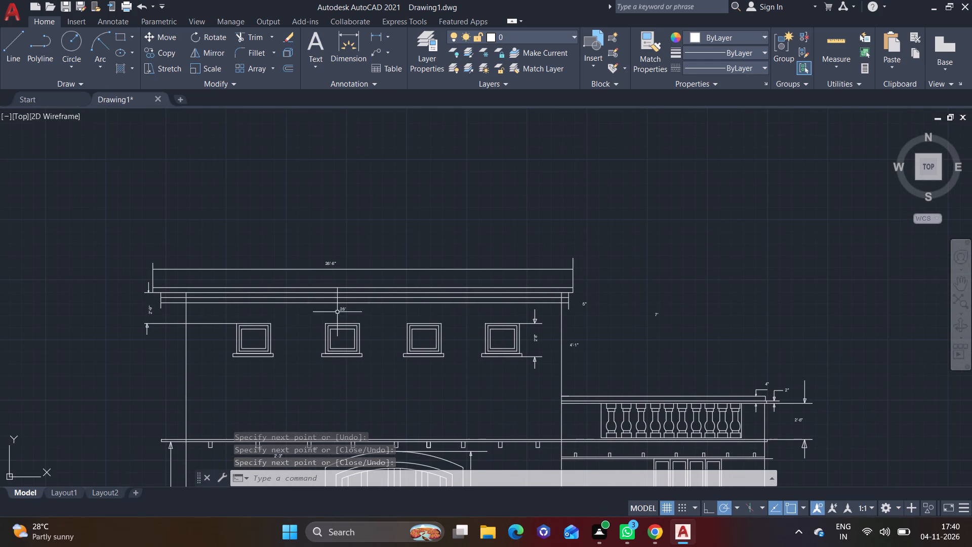
middle_click_drag(333, 324, 231, 291)
middle_click_drag(462, 313, 384, 344)
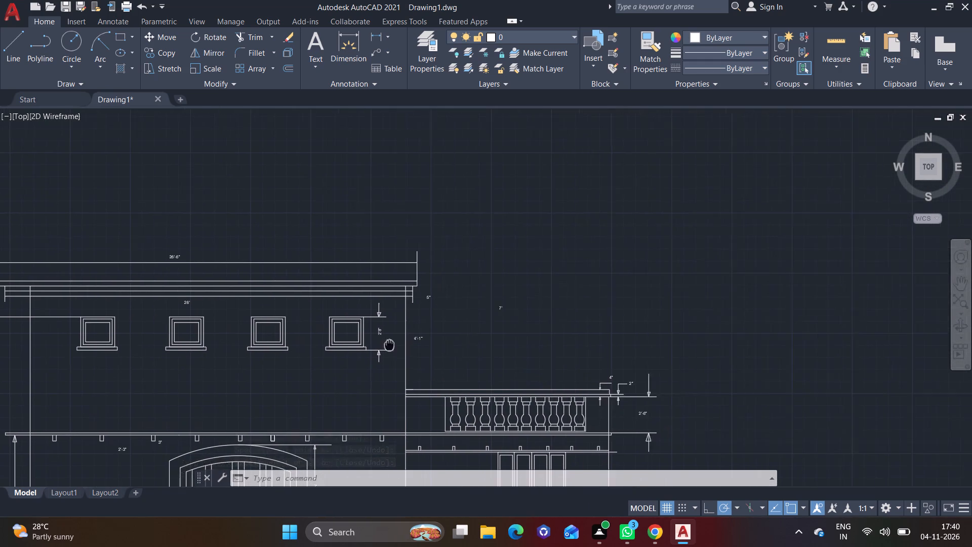
middle_click_drag(384, 344, 367, 339)
scroll(399, 285, "up", 2)
middle_click_drag(395, 318, 468, 167)
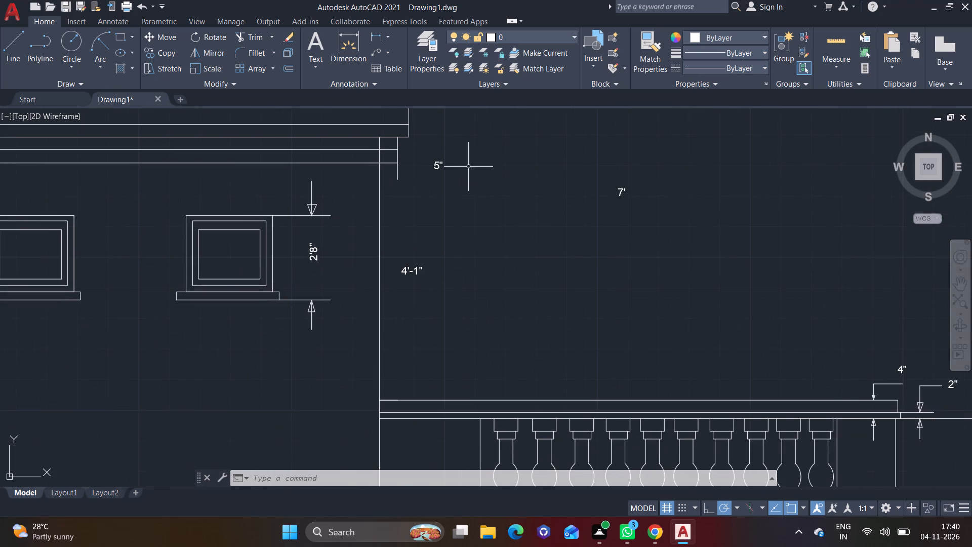
left_click(15, 60)
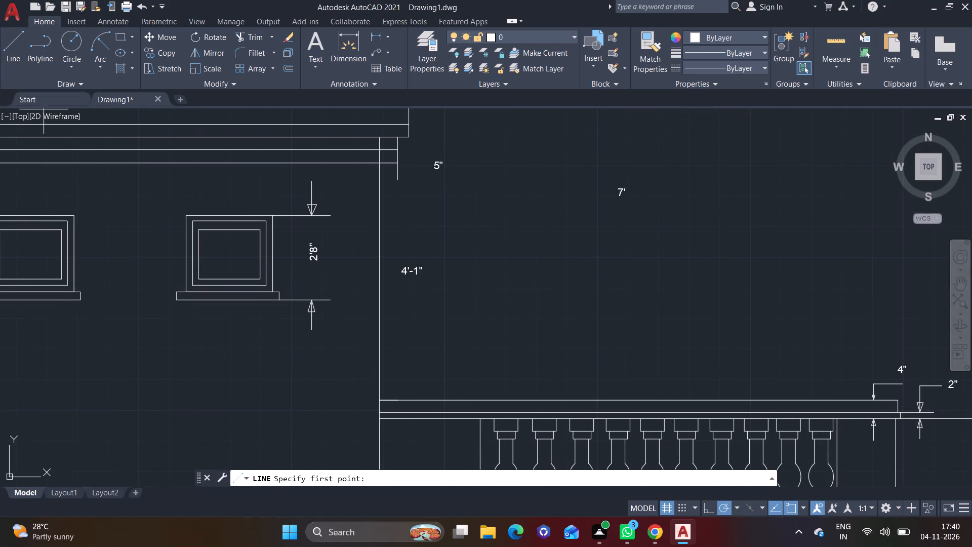
scroll(386, 249, "down", 1)
middle_click_drag(393, 249, 399, 306)
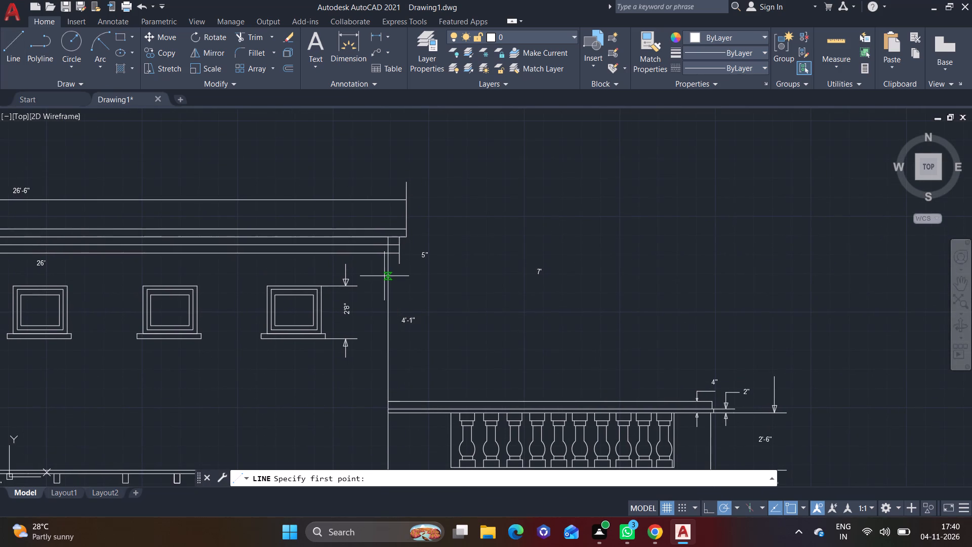
scroll(378, 294, "up", 2)
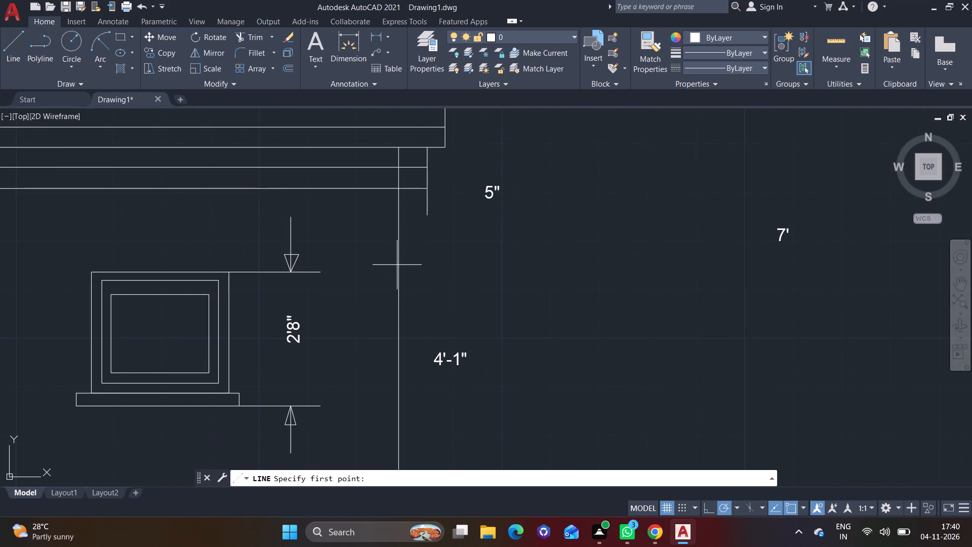
left_click(397, 265)
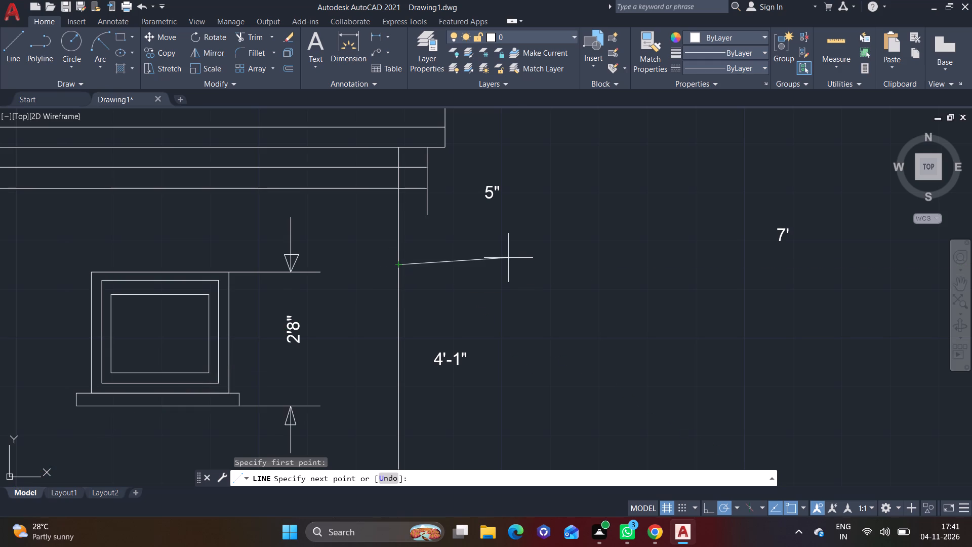
left_click(520, 267)
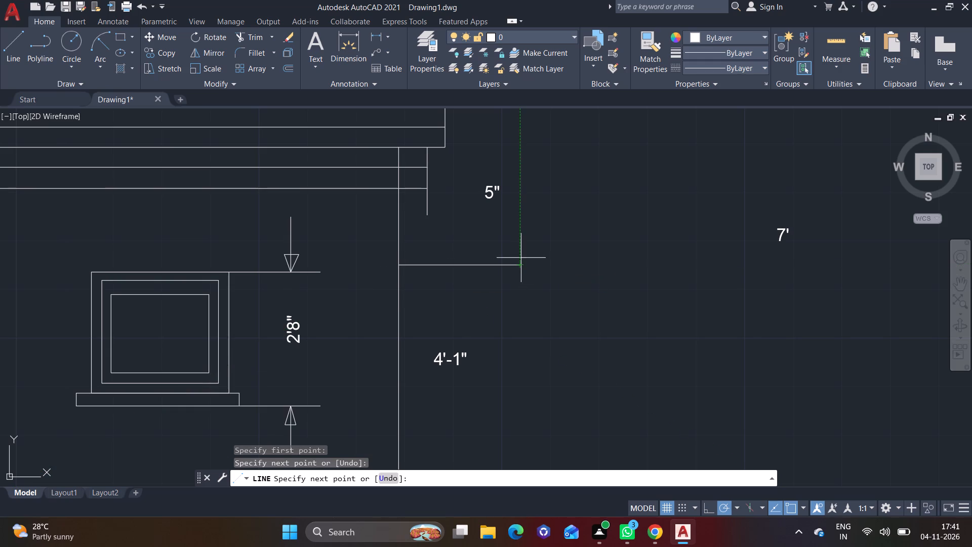
left_click(523, 245)
left_click(395, 244)
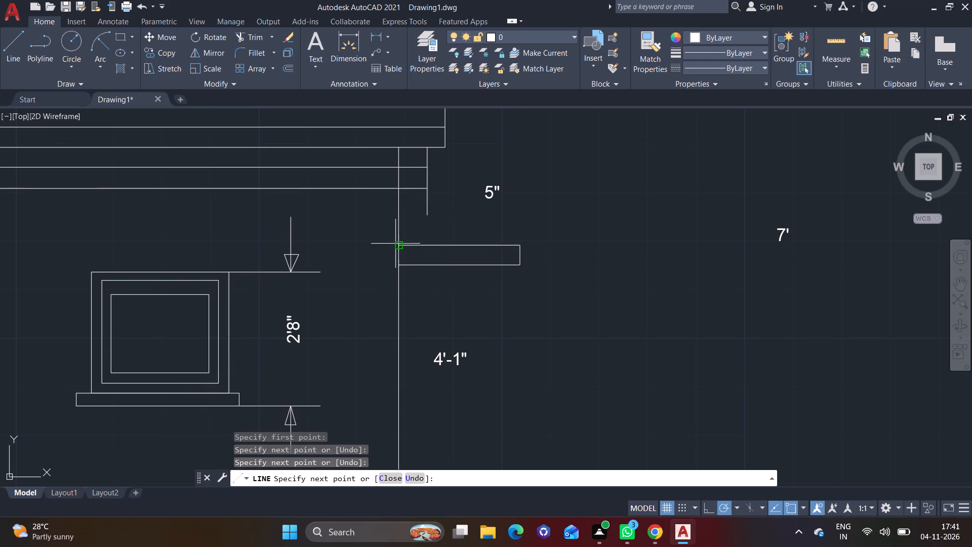
right_click(395, 244)
left_click(416, 251)
Extend the projection outward with a thinner rectangle about 1 5/8" high, sharing its bottom line.
left_click(6, 54)
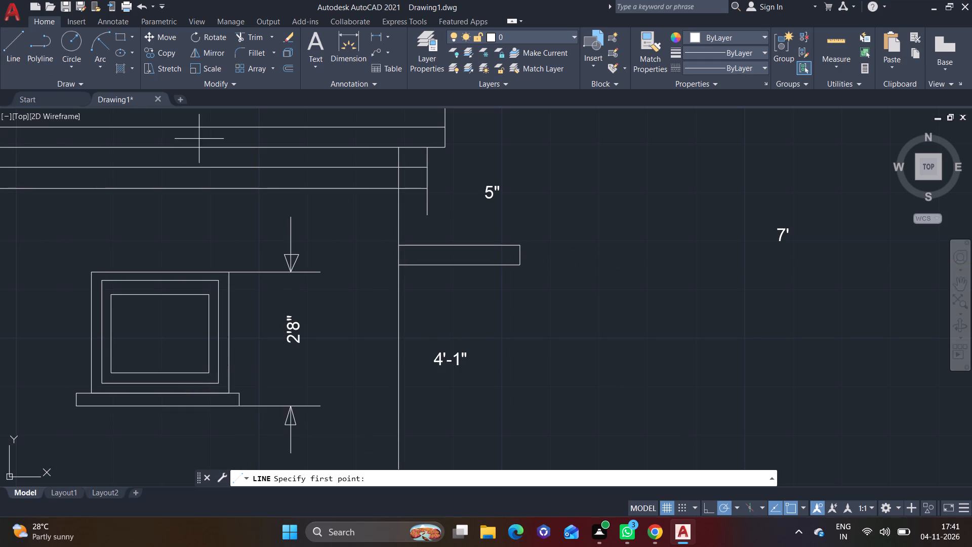
left_click(517, 265)
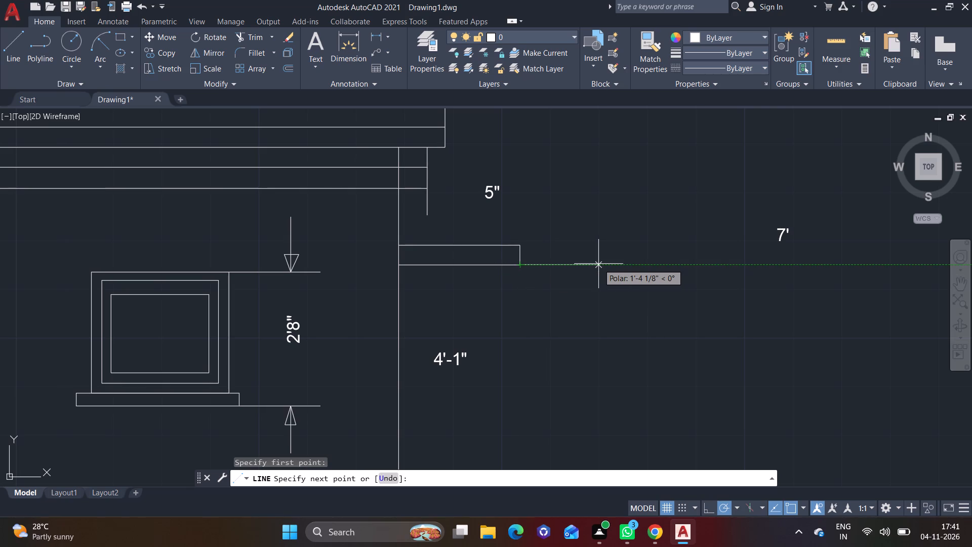
left_click(607, 265)
scroll(607, 265, "up", 3)
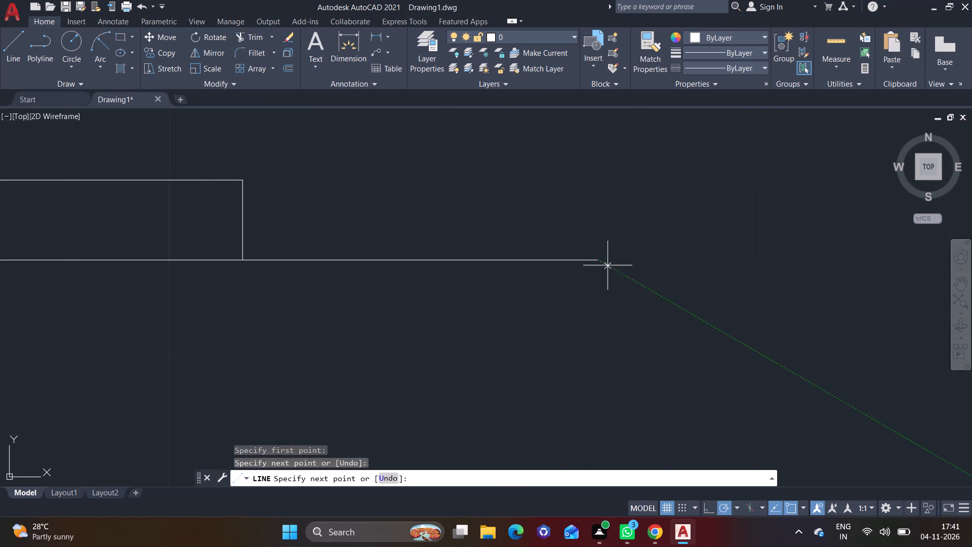
left_click(600, 228)
left_click(239, 226)
right_click(239, 226)
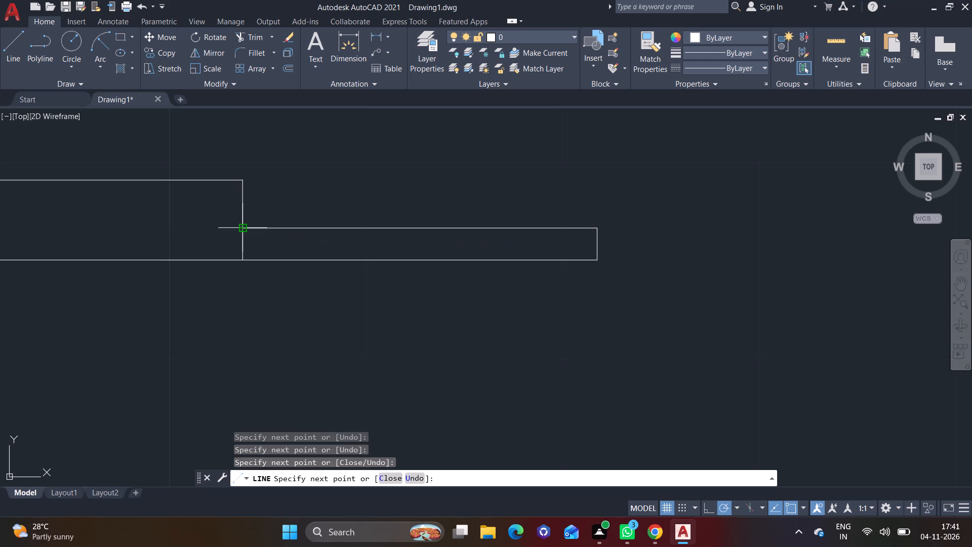
left_click(274, 237)
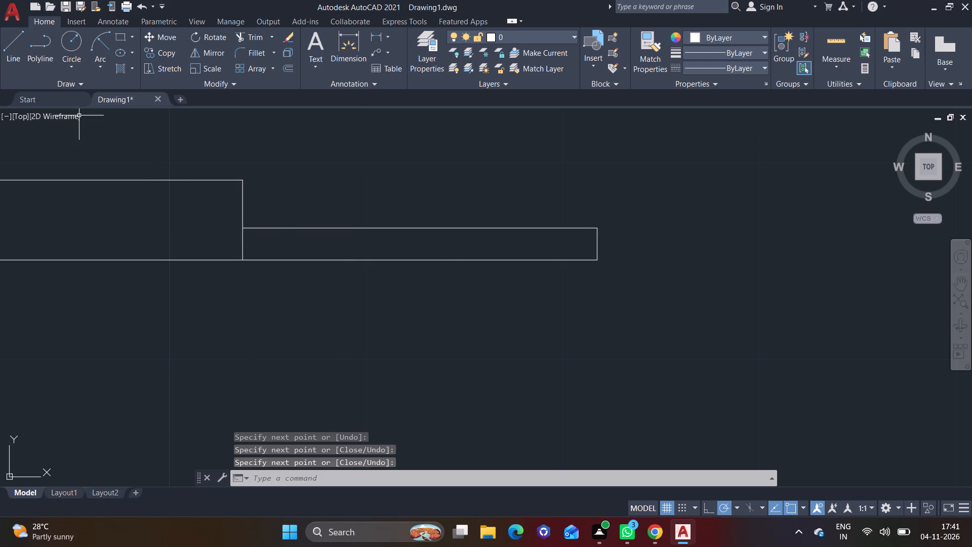
Draw a small rectangle resting on the top edge of the thinner extension, near its middle.
left_click(130, 34)
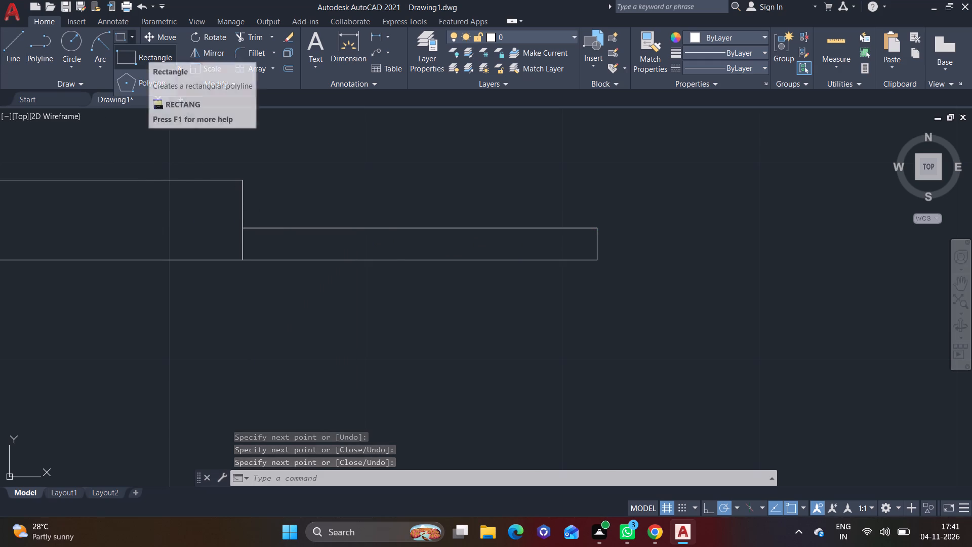
left_click(148, 56)
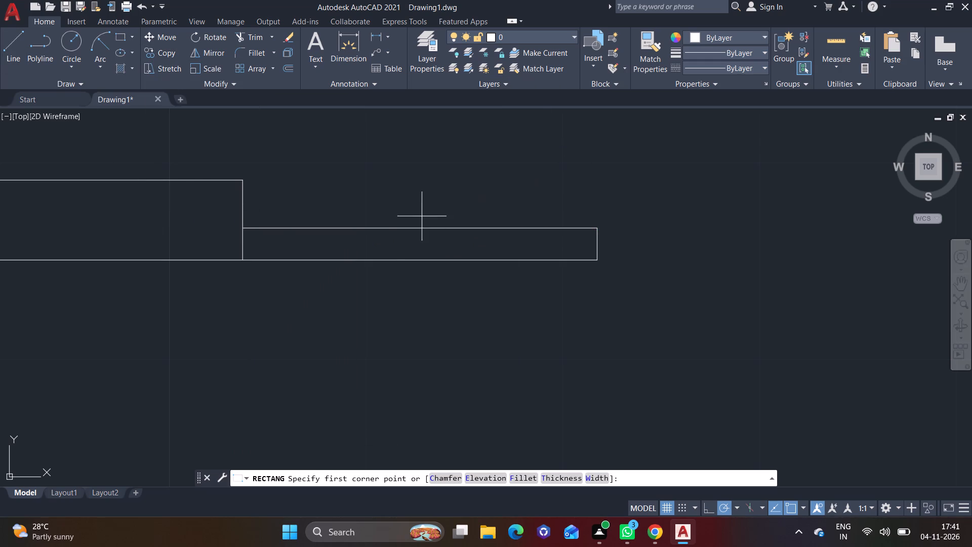
left_click(406, 225)
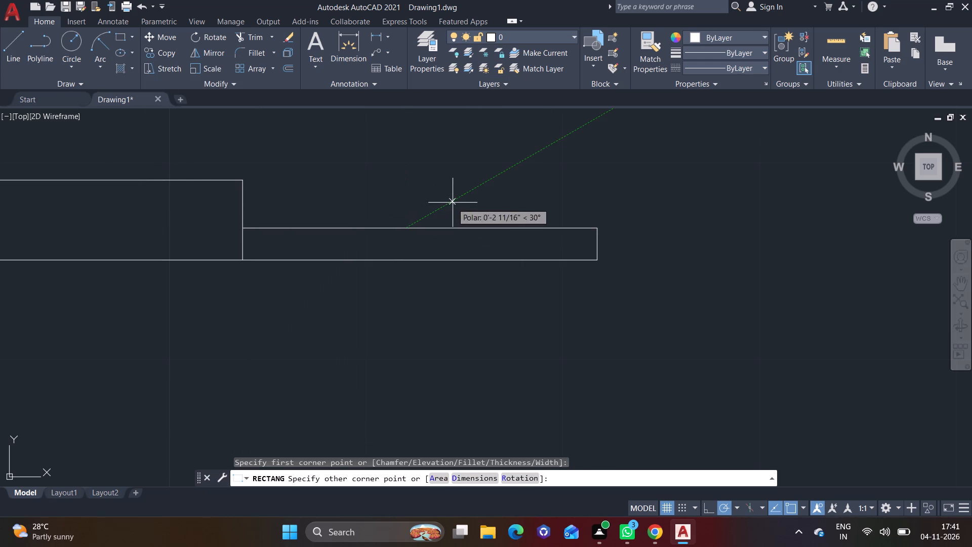
left_click(453, 199)
Draw a horizontal extension line outward from the lower right corner of the roof slab, above the 5" text.
scroll(524, 192, "down", 2)
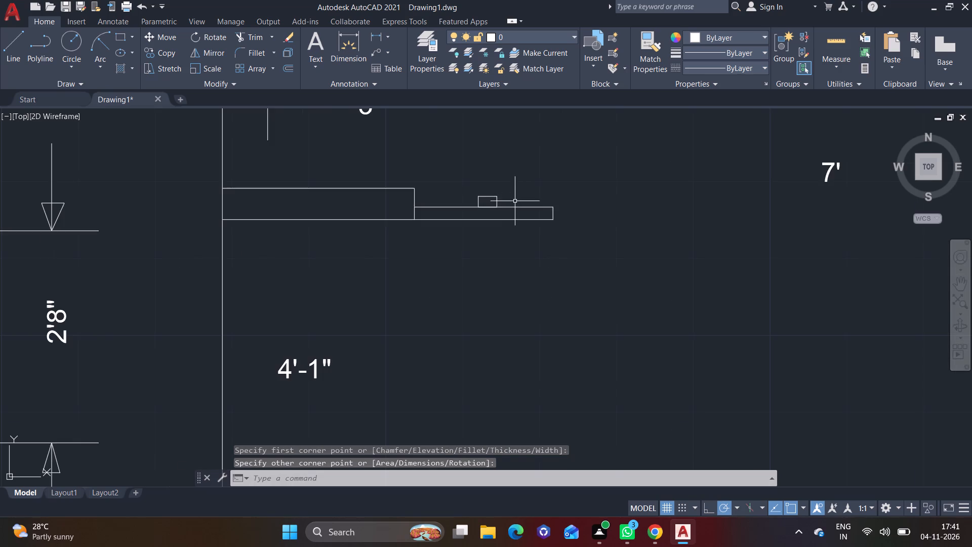
middle_click_drag(561, 219, 643, 226)
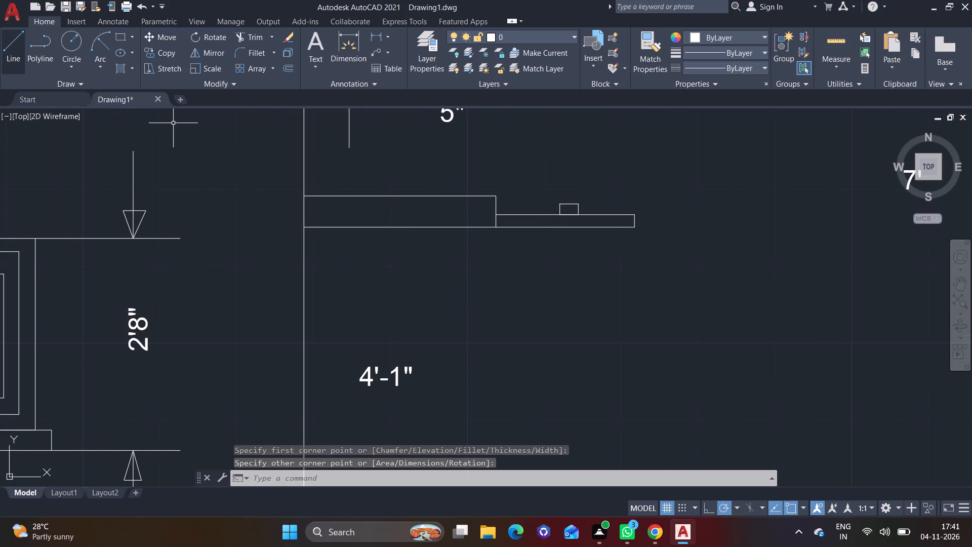
scroll(179, 110, "down", 2)
middle_click_drag(255, 175, 368, 278)
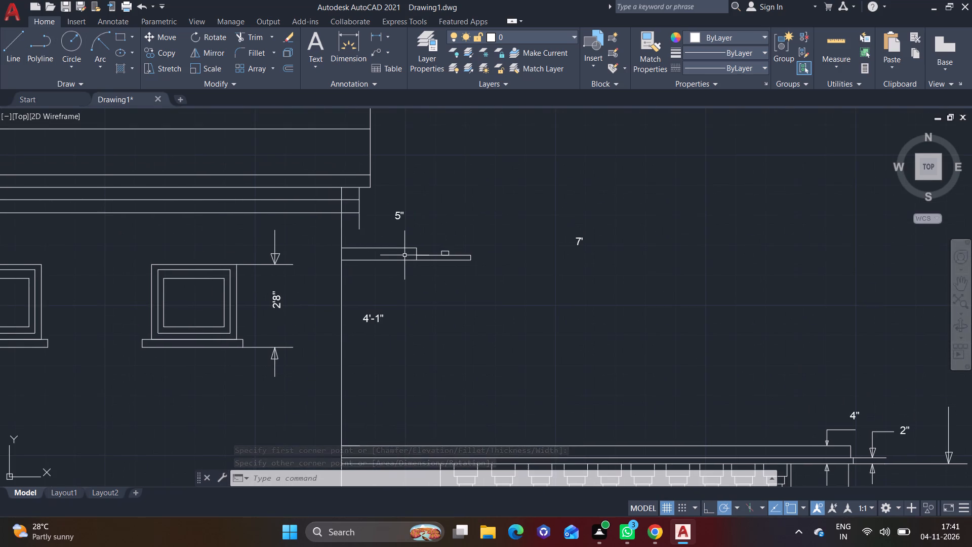
left_click(14, 54)
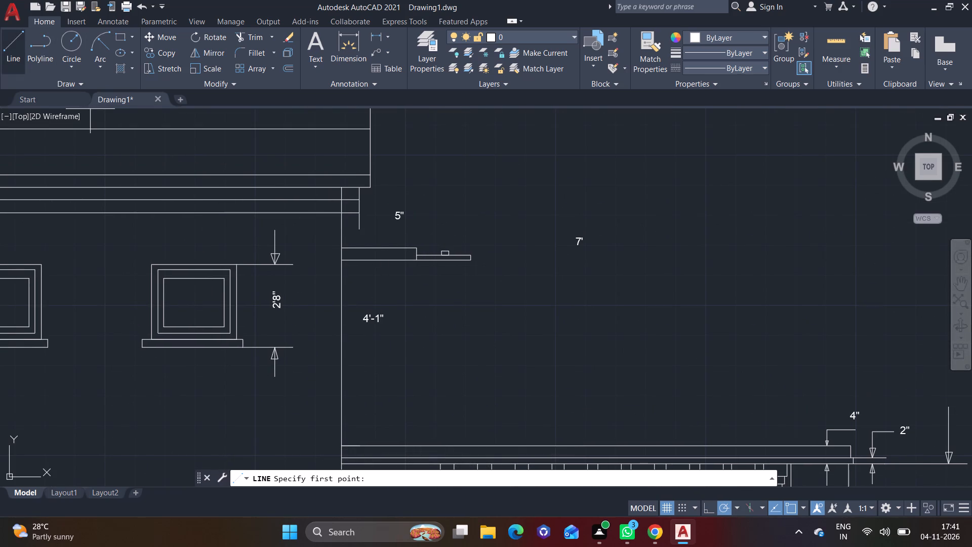
left_click(371, 190)
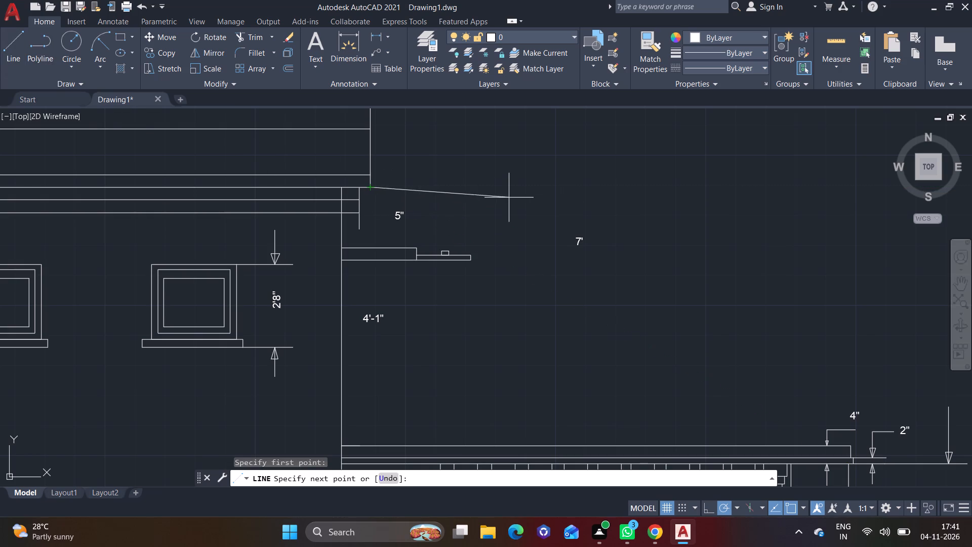
left_click(509, 193)
right_click(509, 193)
left_click(532, 200)
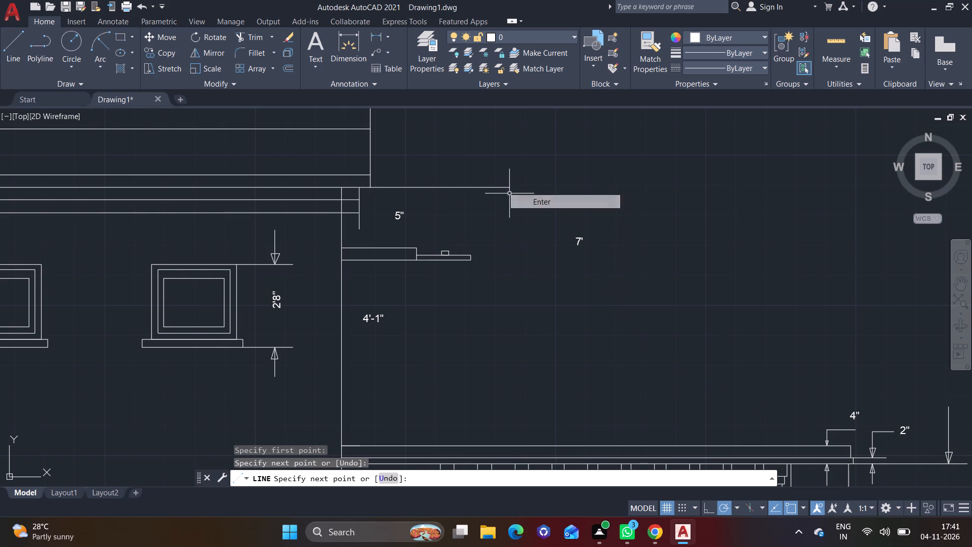
Draw a vertical dimension line from the new roof extension line down to the top of the balcony railing.
left_click(3, 47)
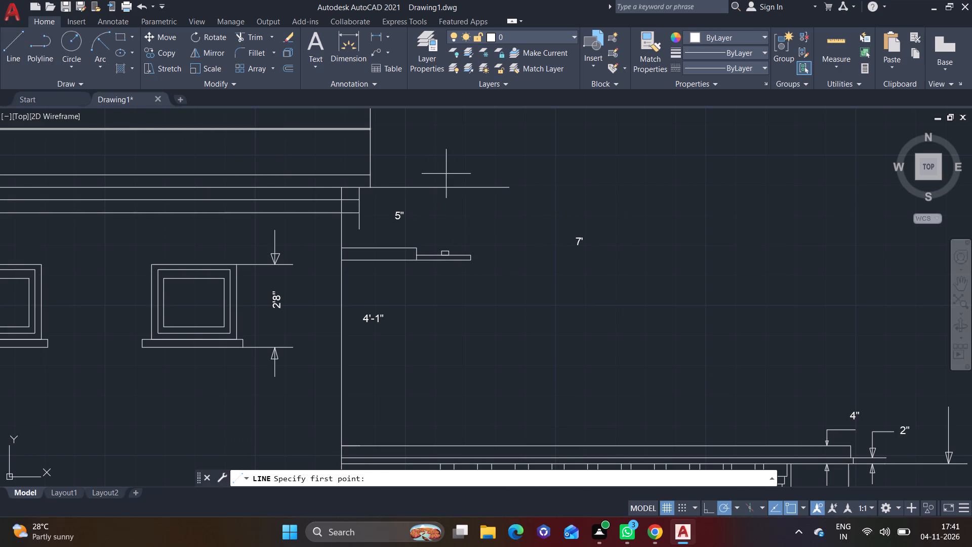
left_click(484, 187)
middle_click_drag(471, 337, 495, 272)
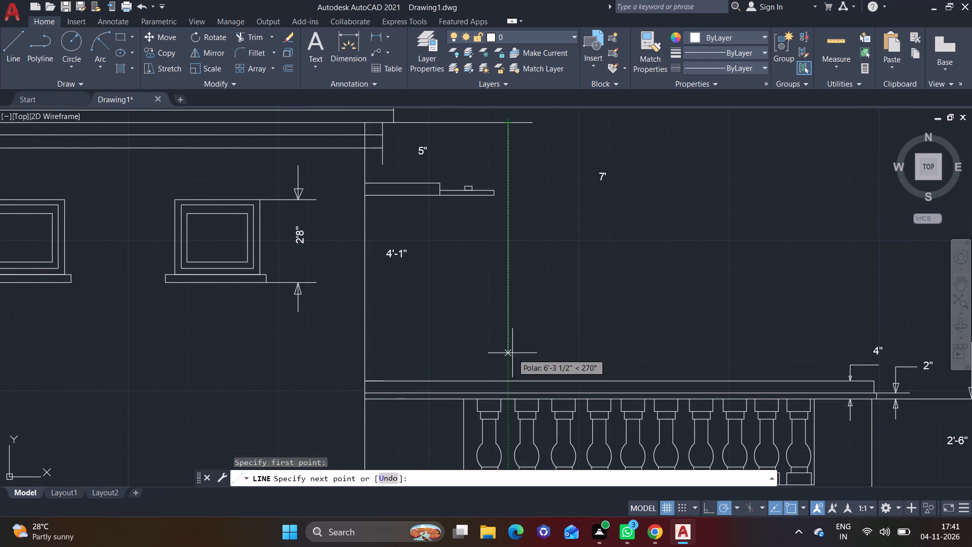
left_click(510, 378)
right_click(510, 378)
left_click(561, 236)
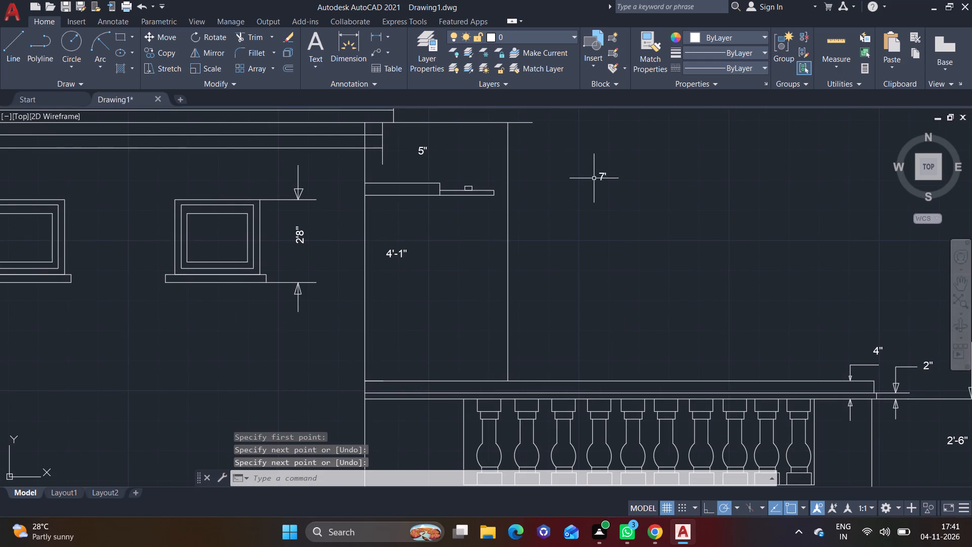
Move the 7' text to just outside the new vertical dimension line, near its mid-height.
left_click(603, 172)
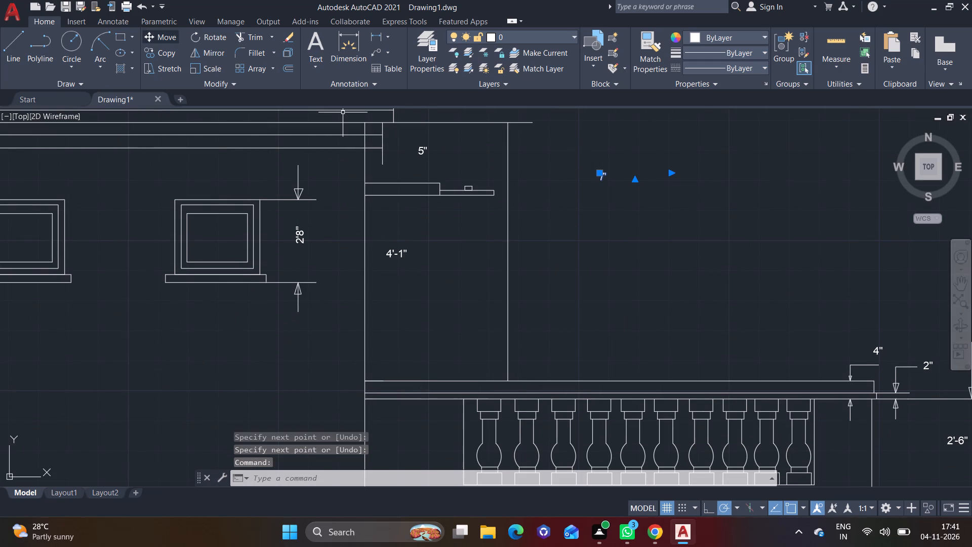
left_click(171, 38)
left_click(602, 177)
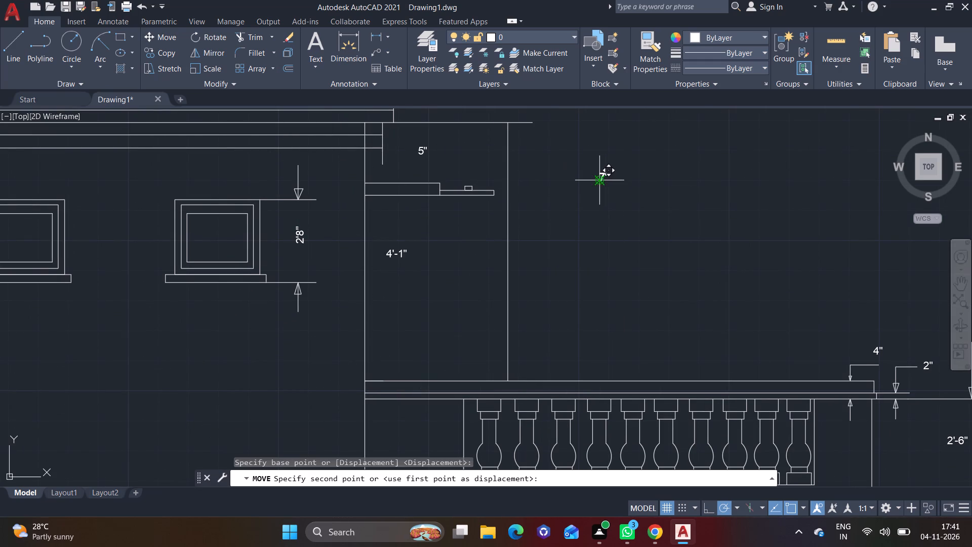
left_click(518, 263)
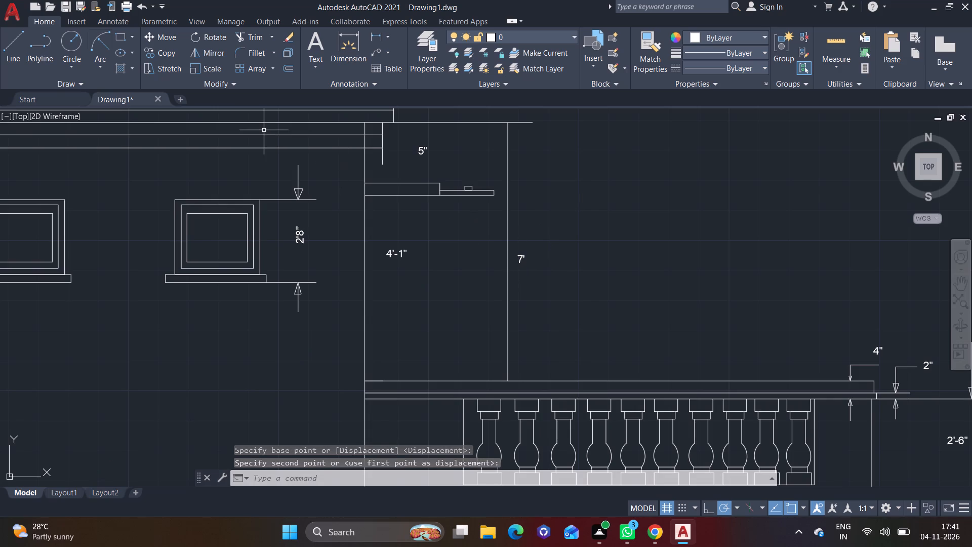
Draw an upward triangular arrowhead at the upper end of the 7' dimension line, with its tip on the extension line.
left_click(12, 57)
middle_click_drag(355, 170, 332, 228)
scroll(515, 196, "up", 2)
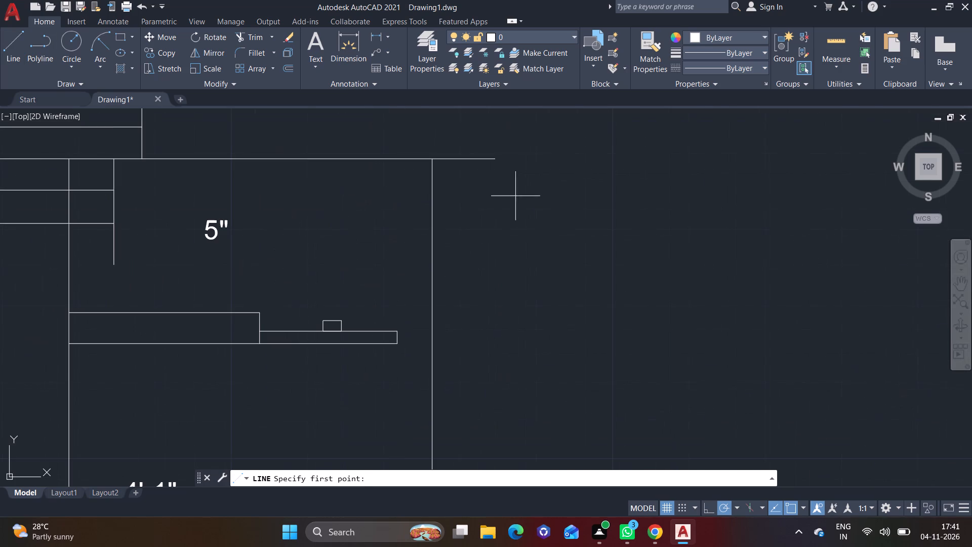
left_click(431, 160)
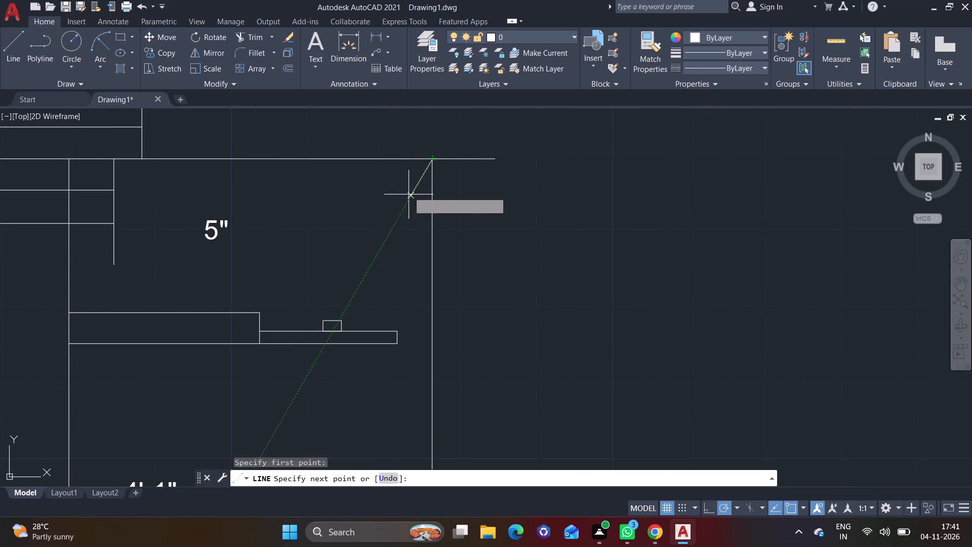
left_click(415, 227)
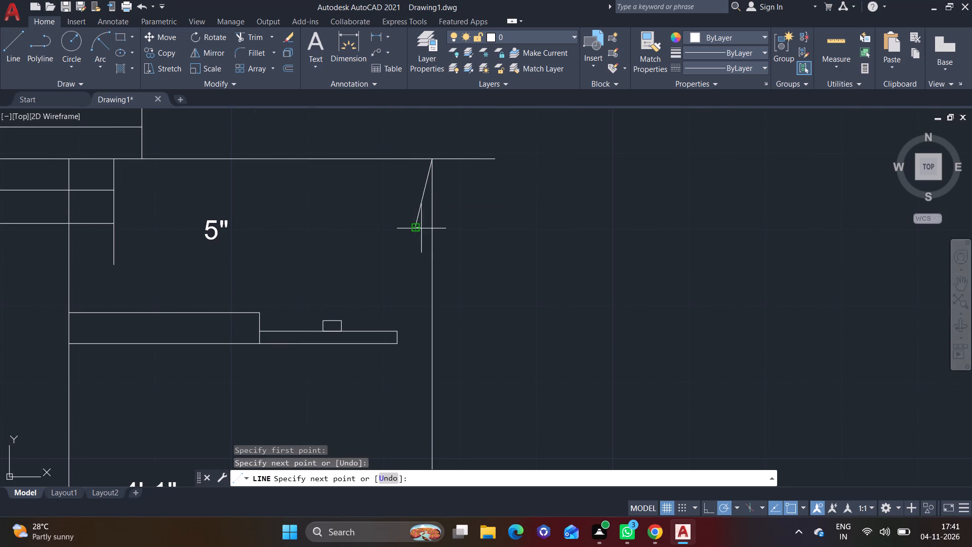
left_click(451, 229)
left_click(432, 162)
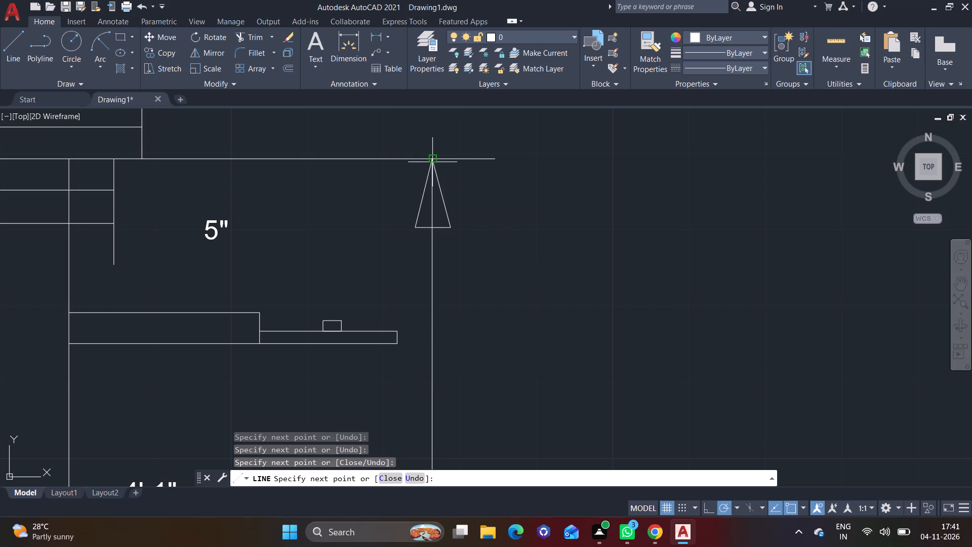
Draw a downward triangular arrowhead at the lower end of the upper-floor 7' dimension line, with its tip on the balcony railing's top line.
right_click(432, 162)
left_click(463, 171)
left_click(4, 55)
scroll(290, 289, "down", 2)
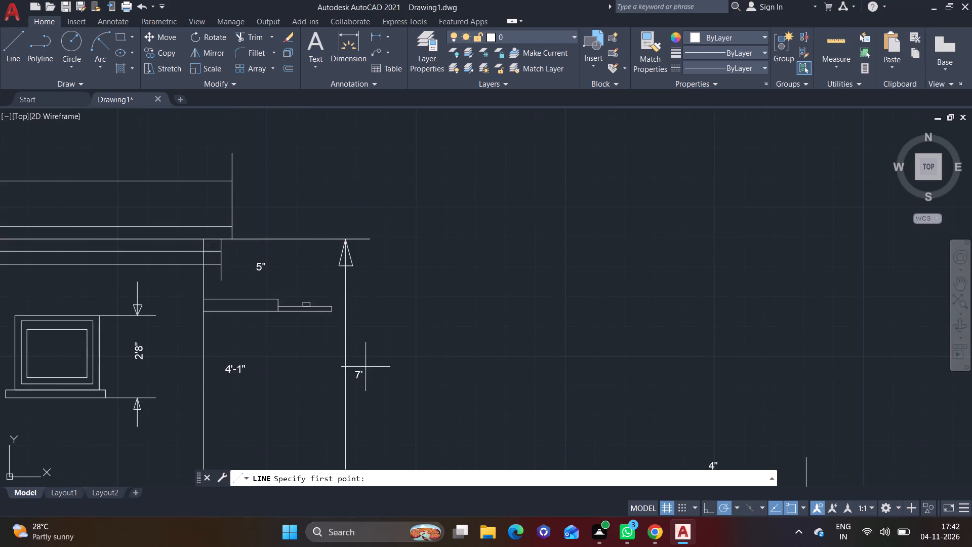
middle_click_drag(377, 368, 485, 201)
scroll(455, 311, "up", 2)
left_click(444, 351)
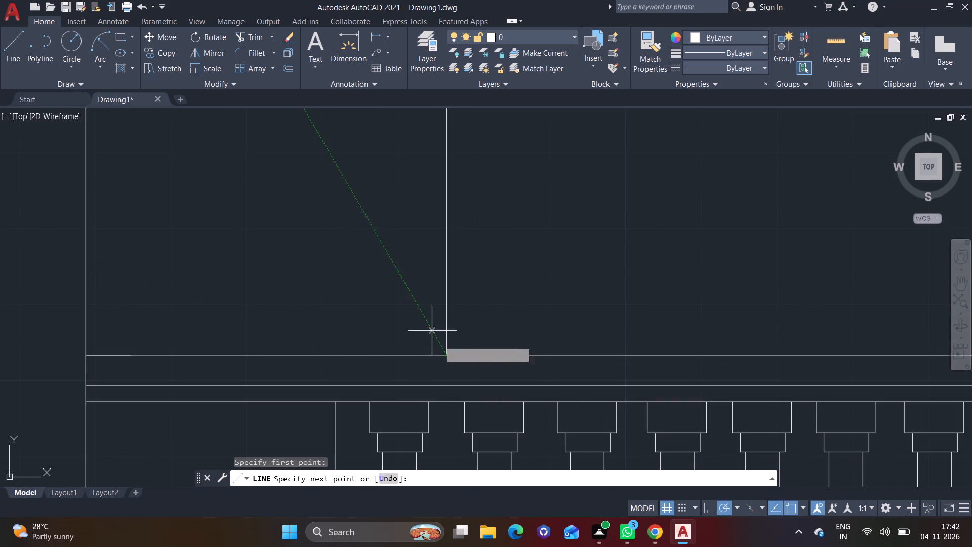
left_click(427, 281)
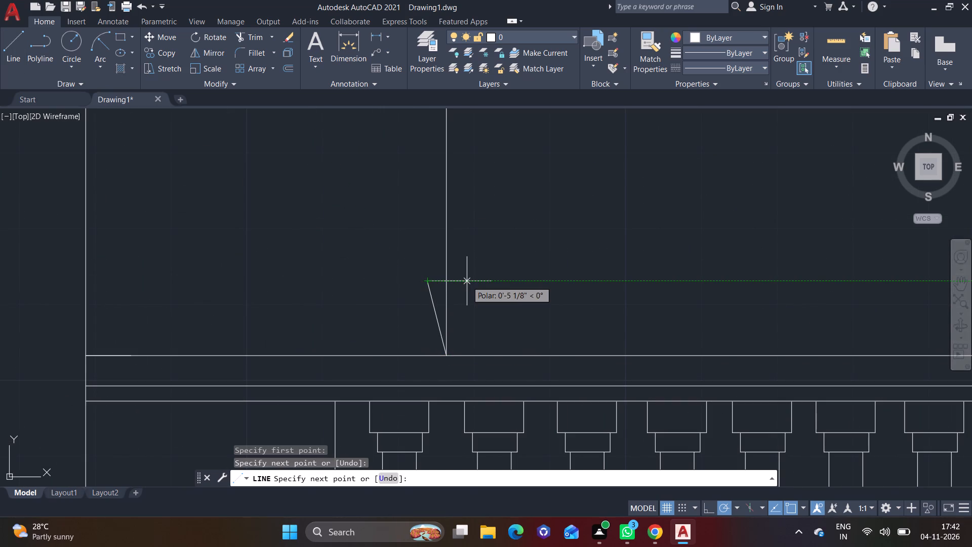
left_click(462, 280)
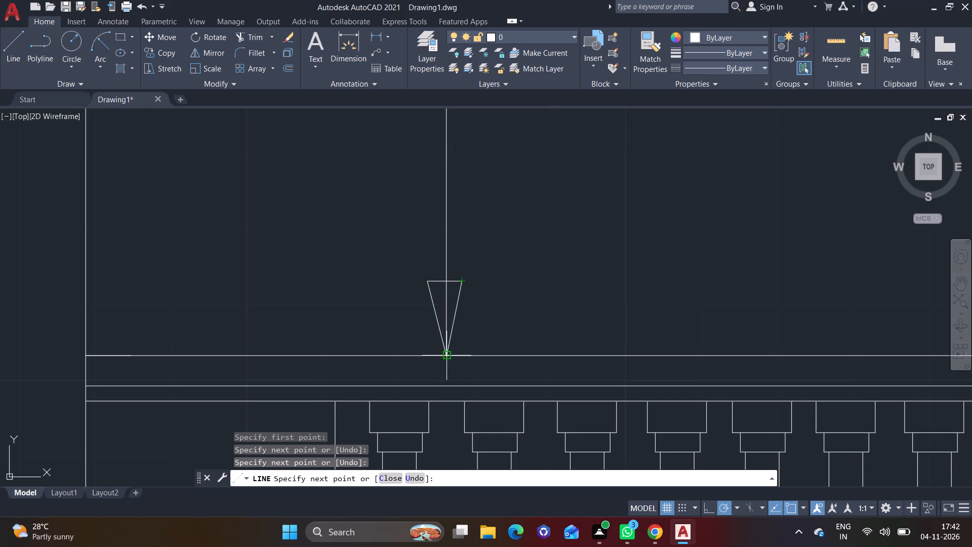
left_click(445, 356)
right_click(445, 356)
left_click(484, 201)
Rotate the 4'-1" text beside the upper-floor wall by 90° so that it reads vertically.
scroll(406, 267, "down", 3)
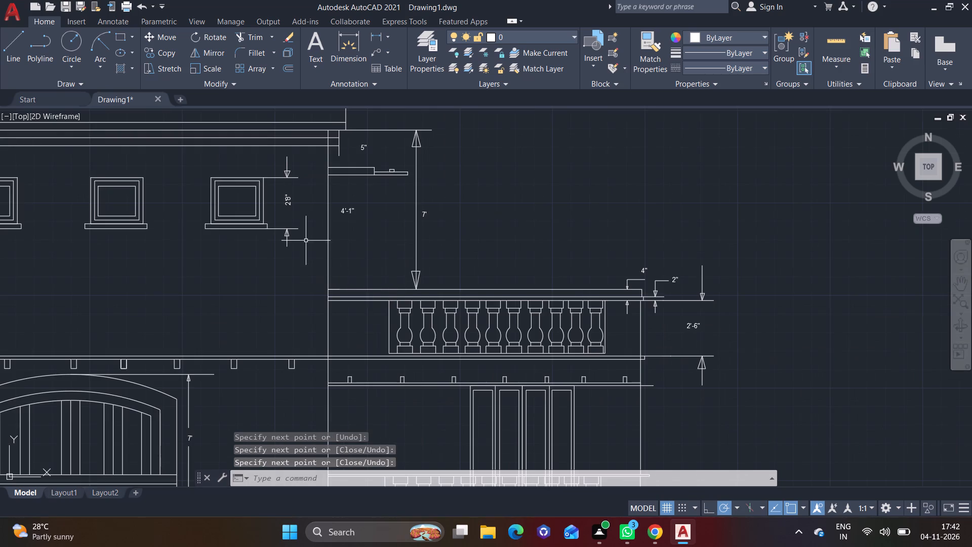
middle_click_drag(306, 240, 351, 278)
scroll(405, 261, "up", 2)
middle_click_drag(405, 261, 461, 259)
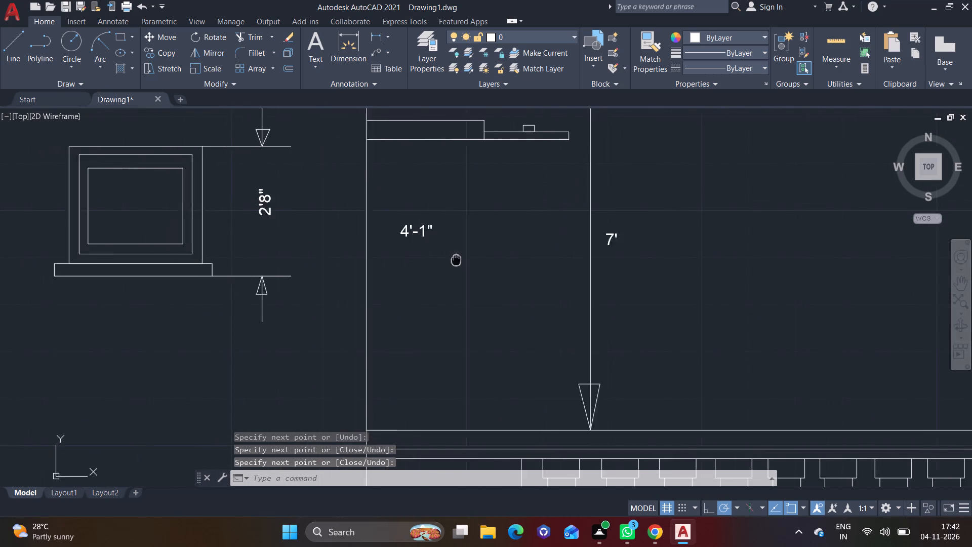
middle_click_drag(461, 259, 469, 259)
left_click(427, 231)
right_click(427, 231)
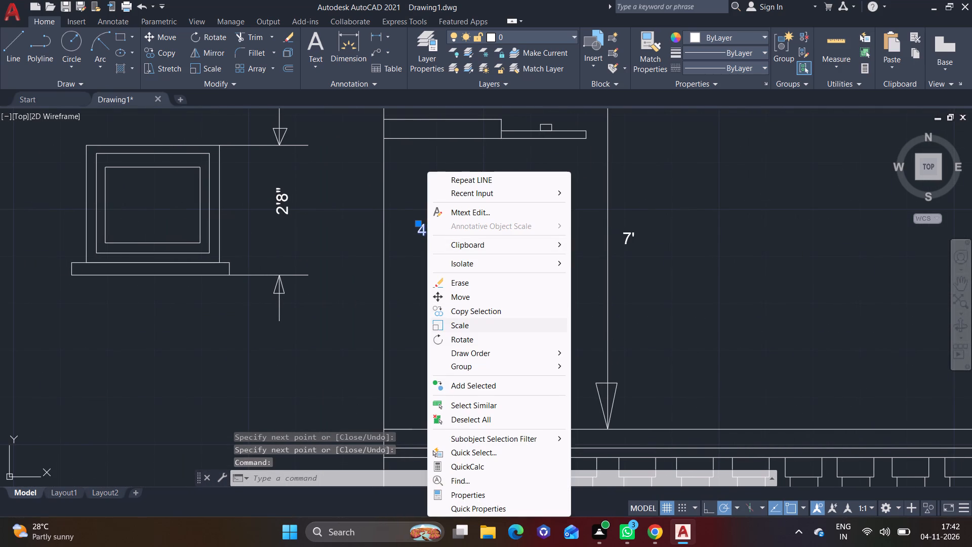
left_click(472, 336)
left_click(452, 233)
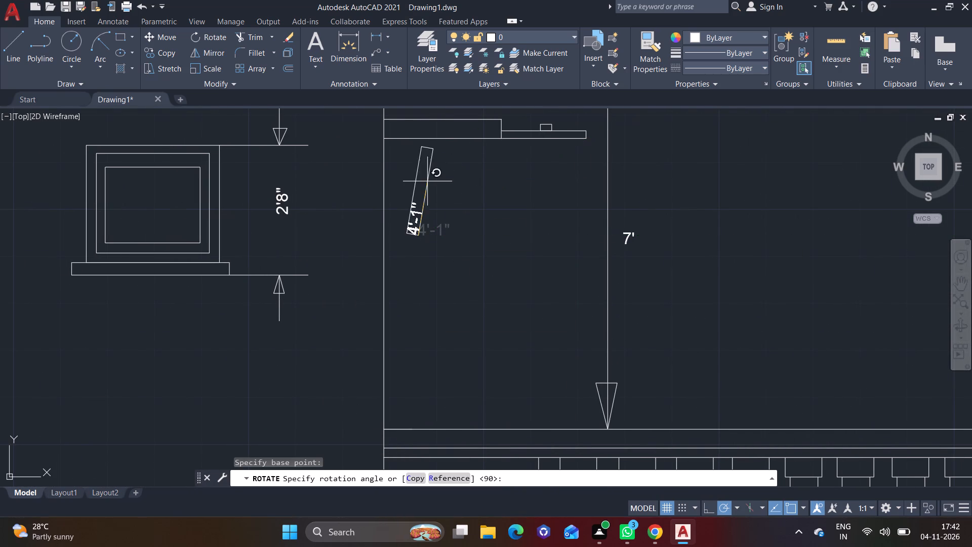
left_click(422, 177)
Move the rotated 4'-1" text to about midway between the small wall projection and the balcony railing.
left_click(417, 218)
left_click(412, 218)
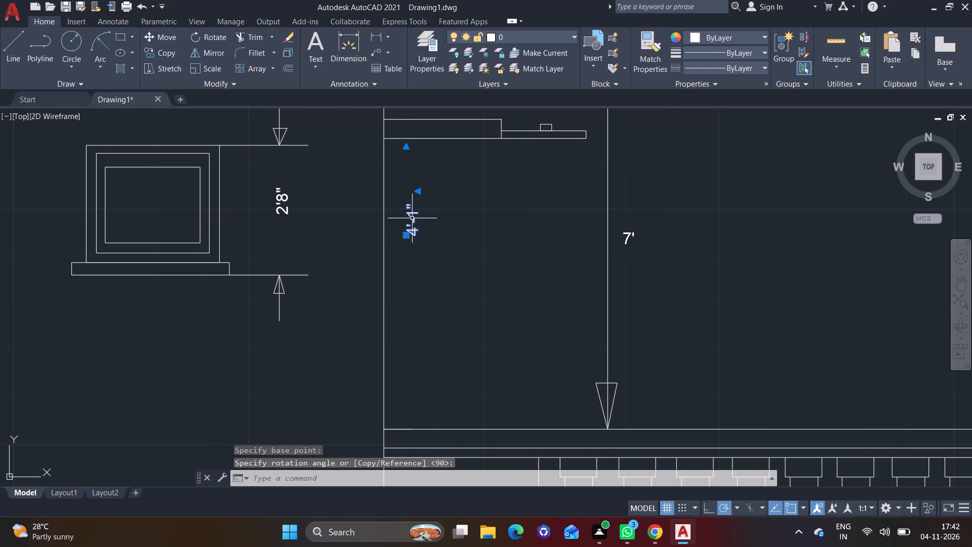
left_click(166, 36)
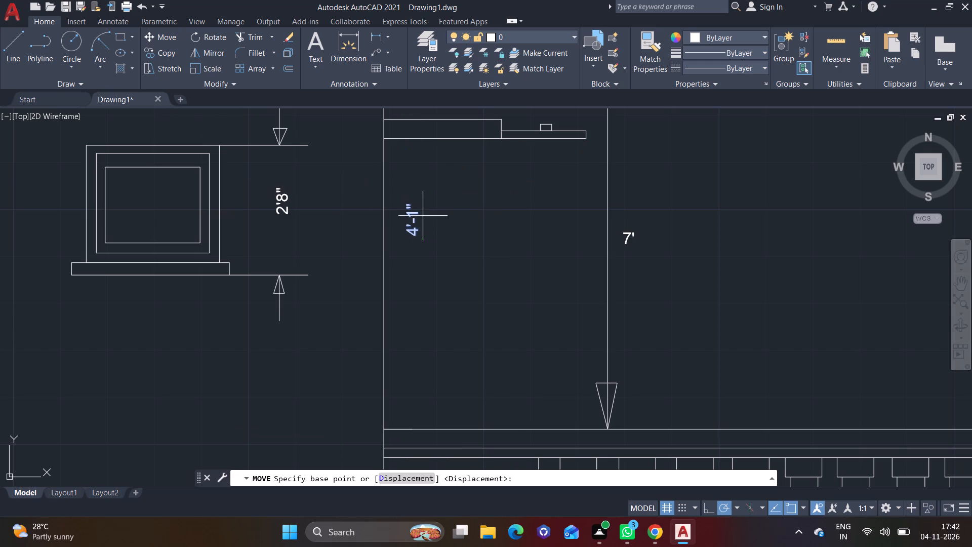
left_click(414, 219)
left_click(436, 275)
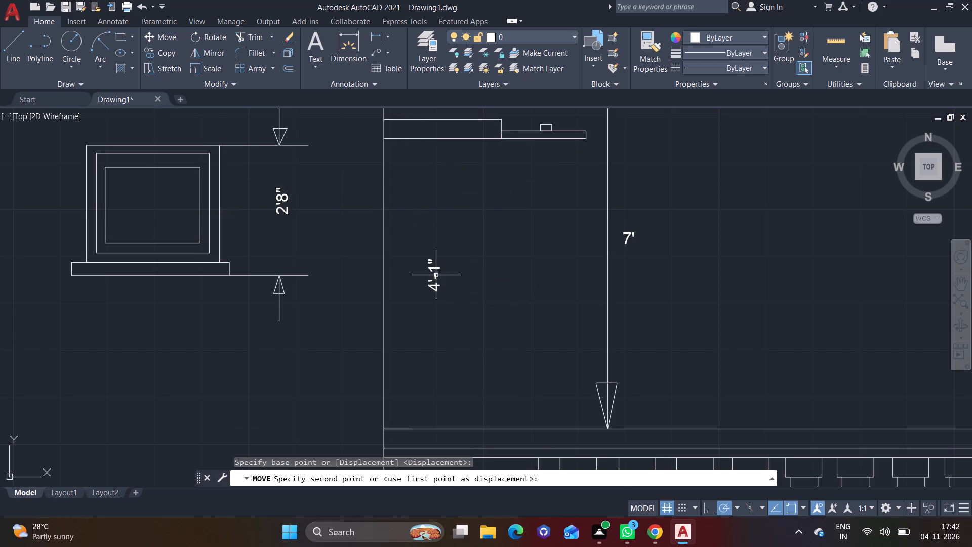
Draw the 4'-1" vertical dimension line in two segments around its text, from the wall projection's underside down to the balcony railing's top.
left_click(4, 52)
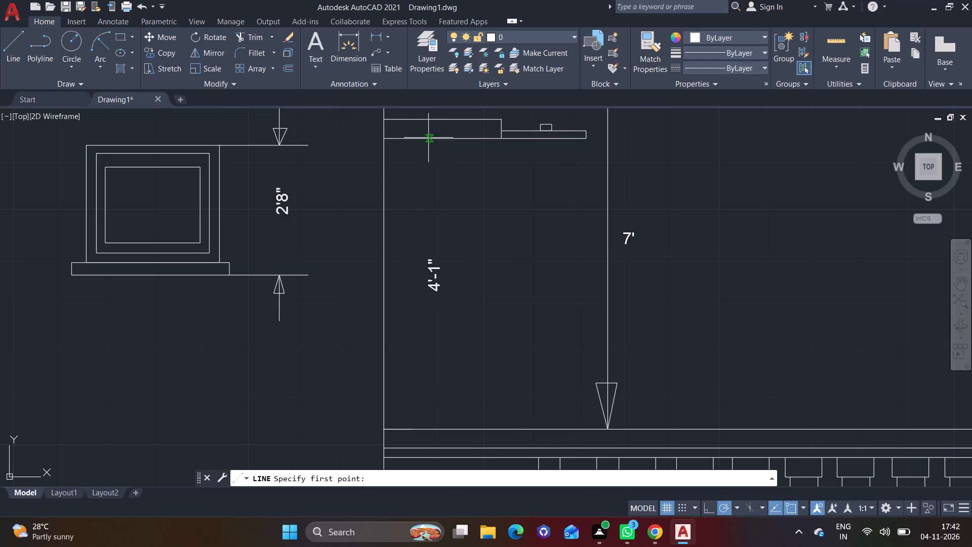
left_click(426, 139)
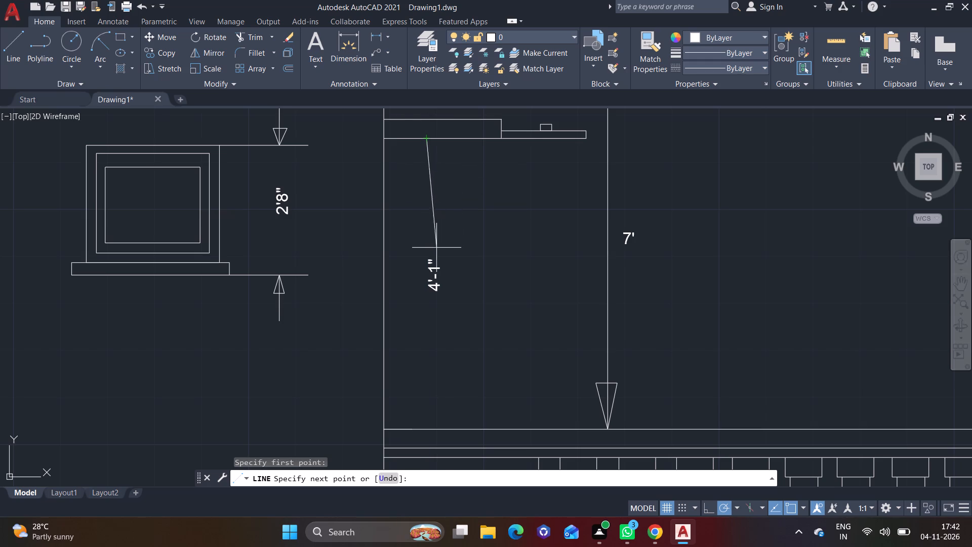
left_click(427, 251)
right_click(427, 251)
left_click(460, 257)
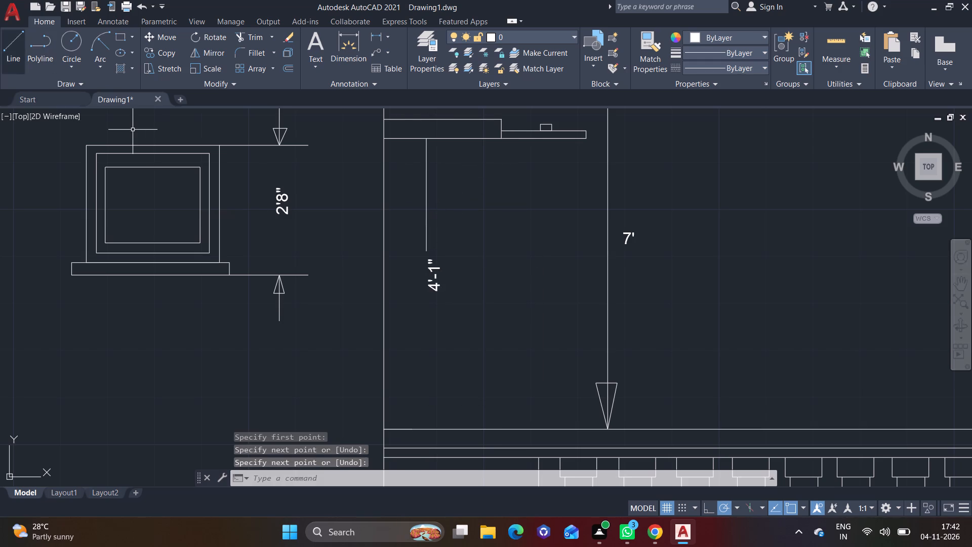
left_click(4, 55)
middle_click_drag(395, 272, 400, 212)
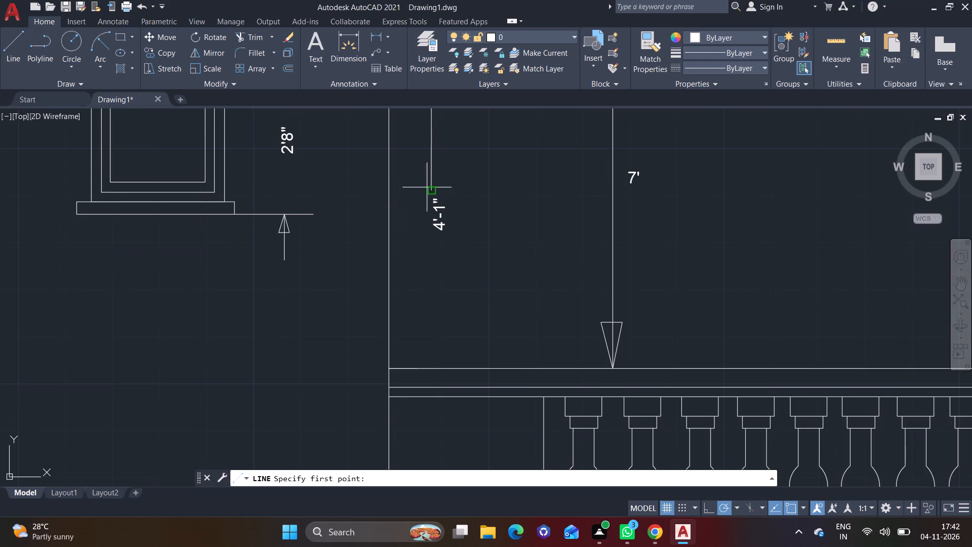
left_click(437, 248)
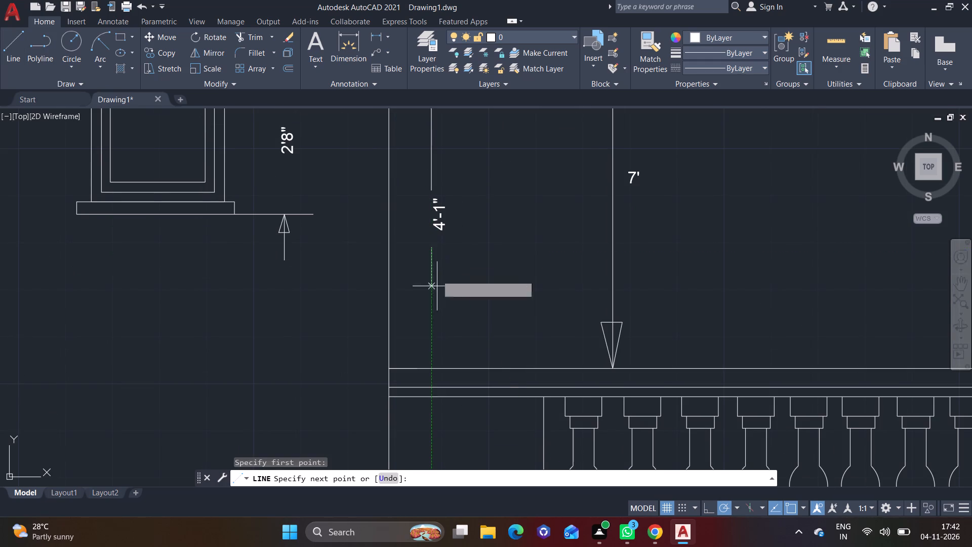
left_click(430, 363)
right_click(430, 363)
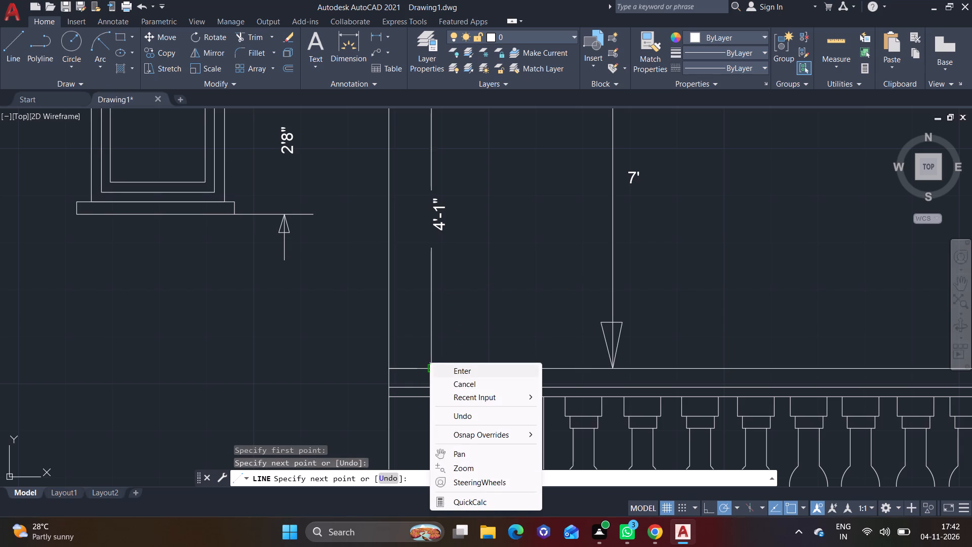
left_click(457, 369)
Draw a downward triangular arrowhead at the lower end of the 4'-1" dimension line, with its tip on the balcony railing's top line.
left_click(9, 56)
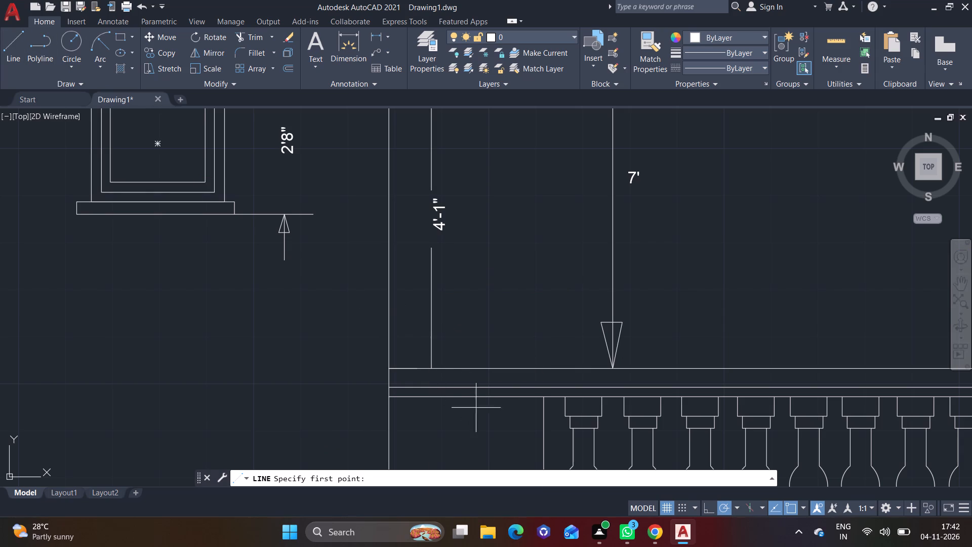
left_click(427, 367)
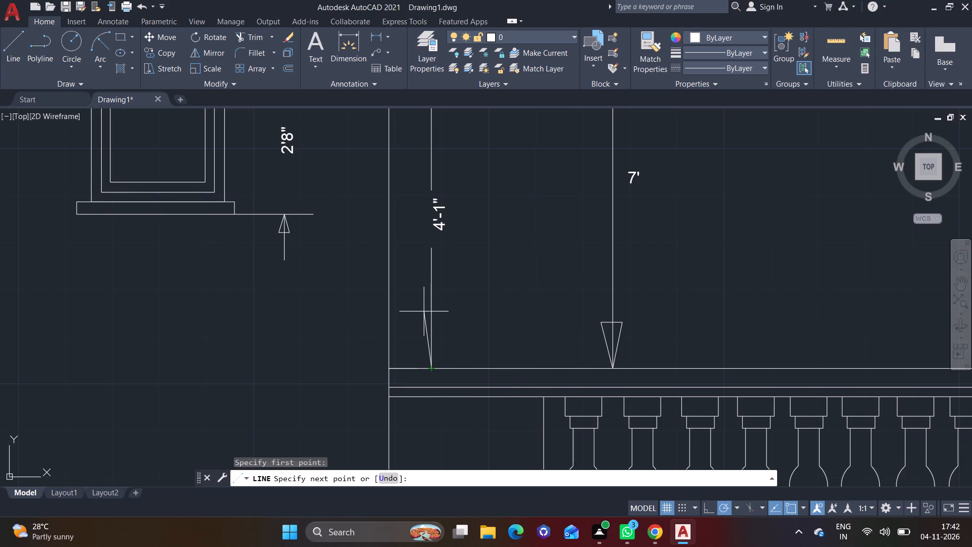
left_click(421, 317)
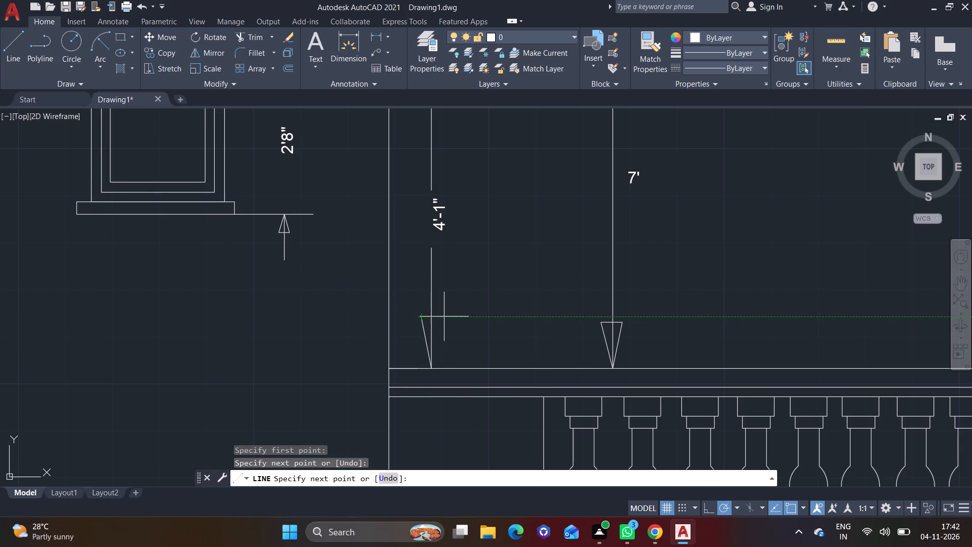
left_click(443, 317)
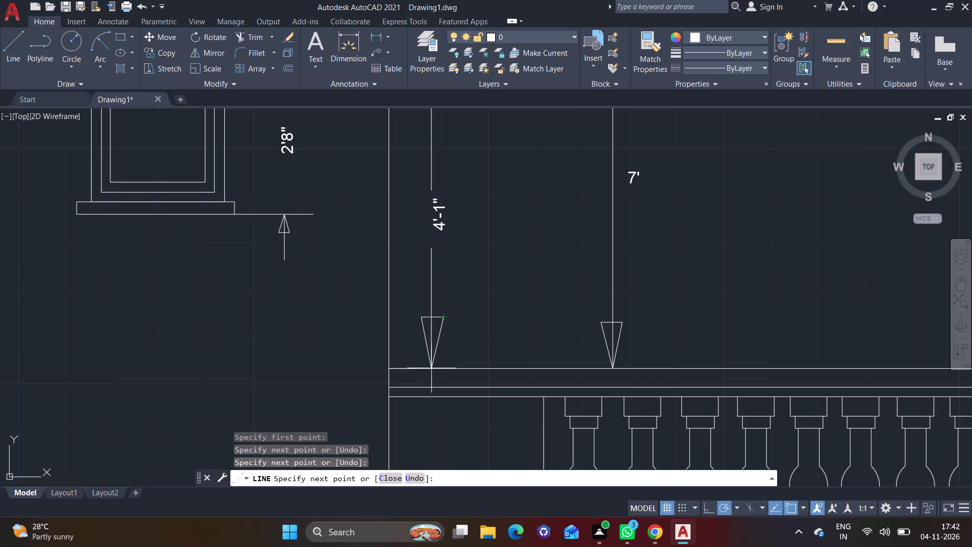
left_click(432, 367)
right_click(432, 367)
left_click(476, 211)
Draw an upward triangular arrowhead at the upper end of the 4'-1" dimension line, with its tip on the wall projection's underside.
left_click(7, 52)
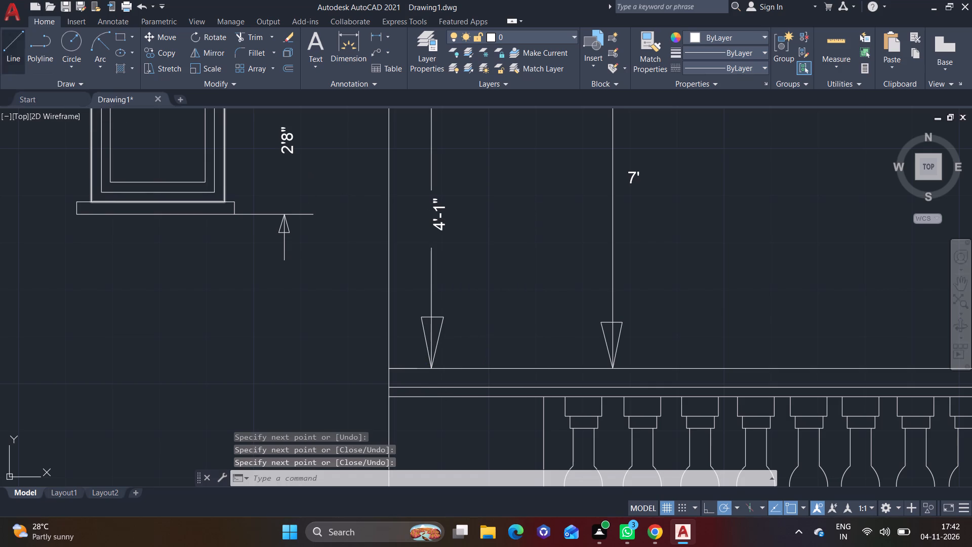
middle_click_drag(399, 236, 422, 413)
left_click(457, 257)
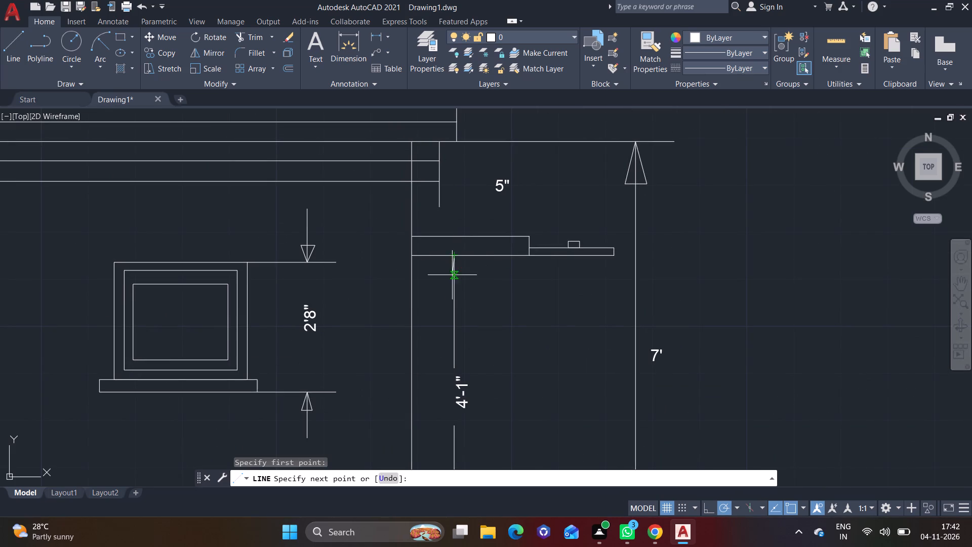
left_click(439, 300)
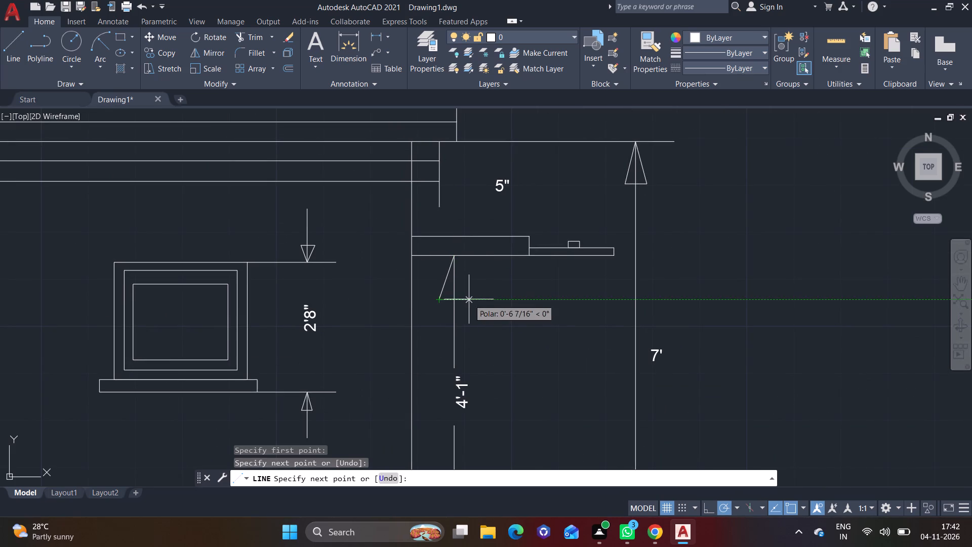
left_click(466, 299)
left_click(452, 255)
right_click(452, 255)
left_click(475, 269)
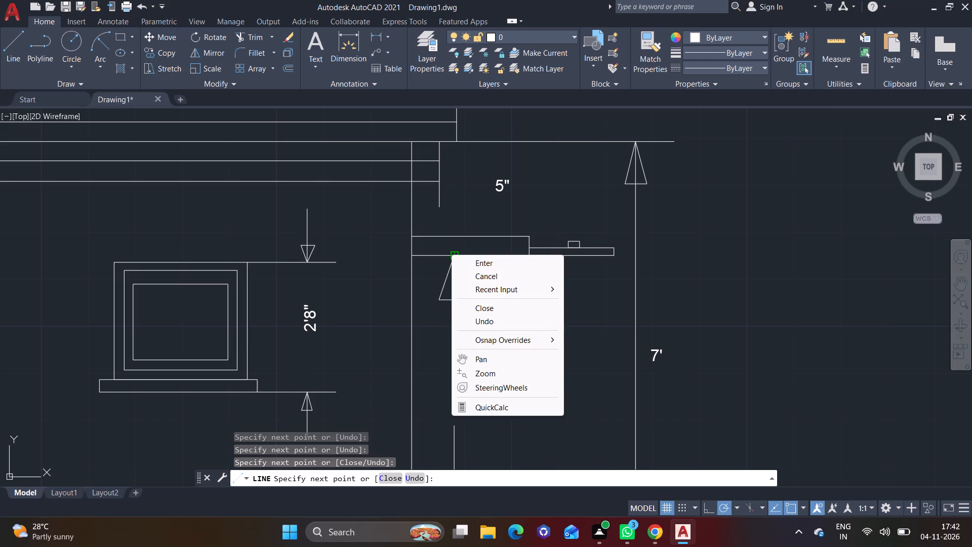
Draw a vertical dimension line beside the ground-floor 7' text, from the underside of the projecting slab down to the top of the plinth.
scroll(498, 318, "down", 2)
middle_click_drag(575, 358, 583, 265)
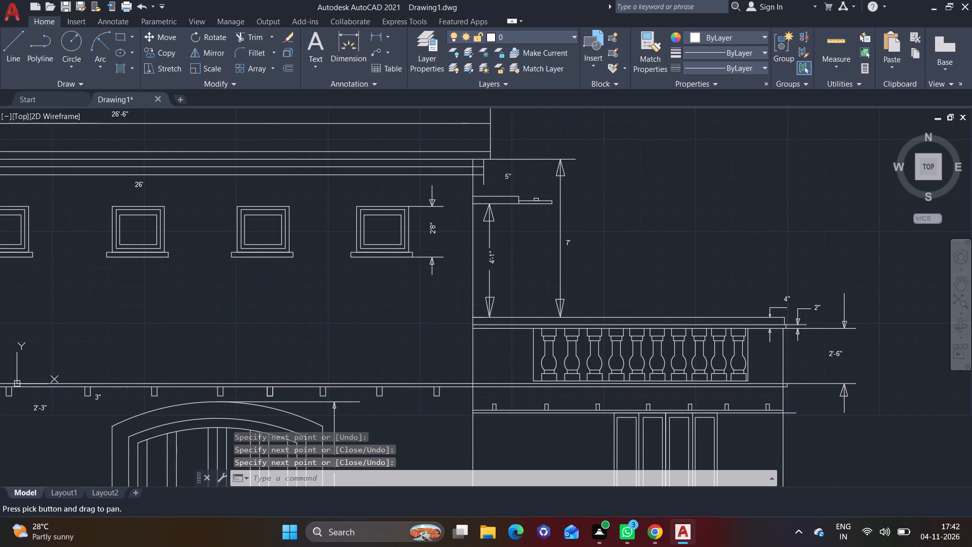
middle_click_drag(724, 325, 499, 209)
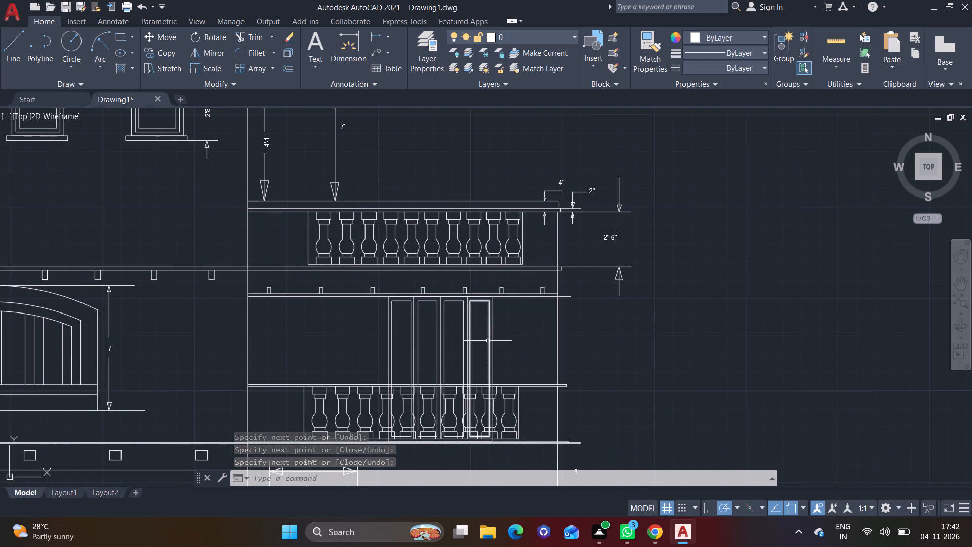
middle_click_drag(488, 341, 529, 282)
left_click(5, 43)
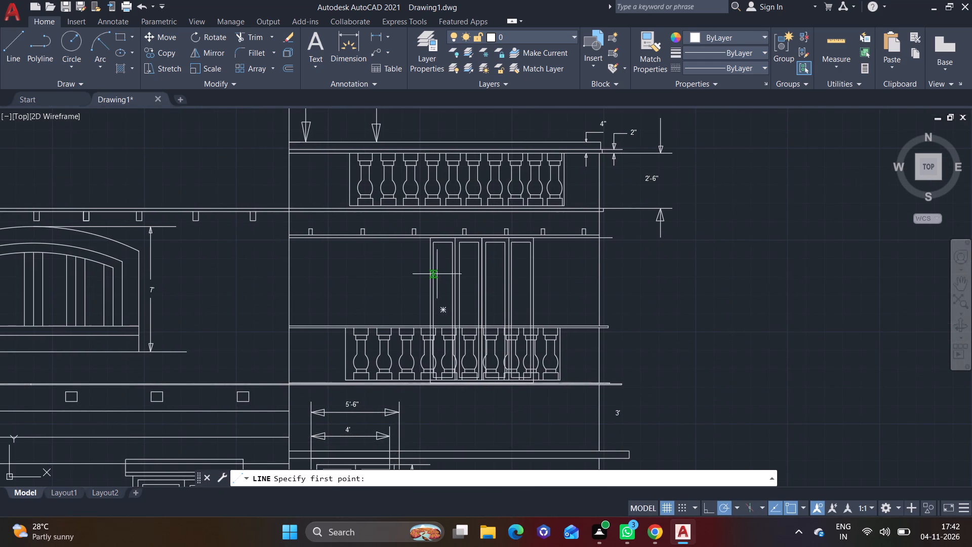
middle_click_drag(598, 354, 605, 262)
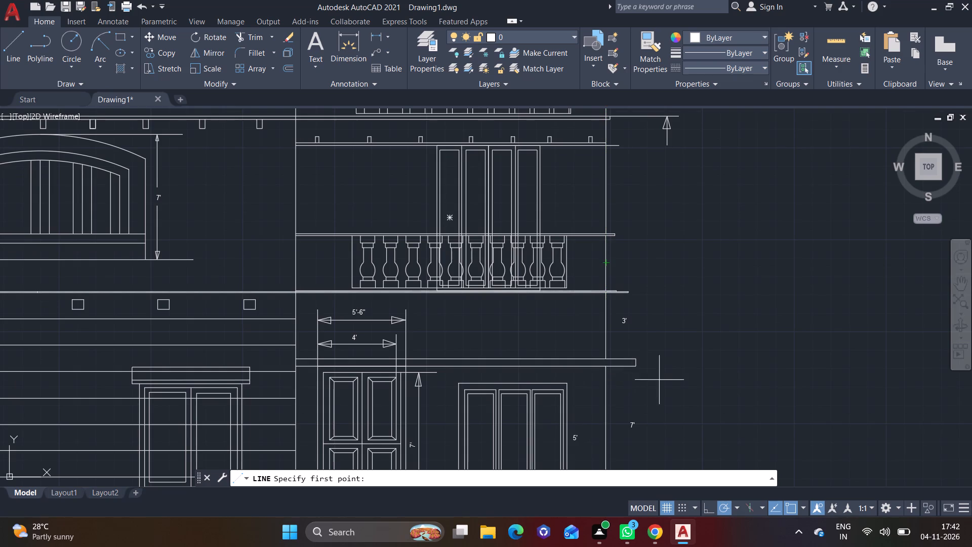
middle_click_drag(664, 381, 691, 271)
scroll(647, 300, "up", 1)
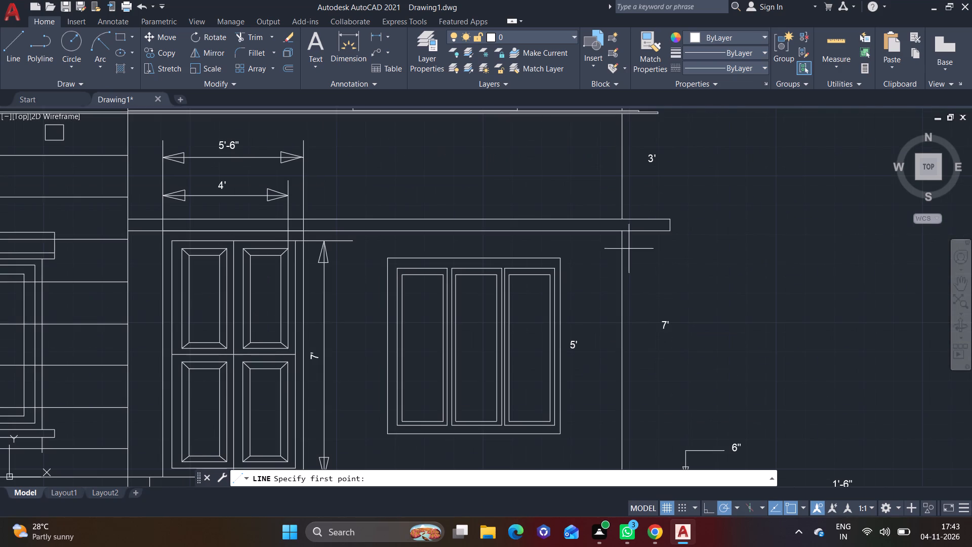
left_click(639, 231)
middle_click_drag(665, 379, 662, 259)
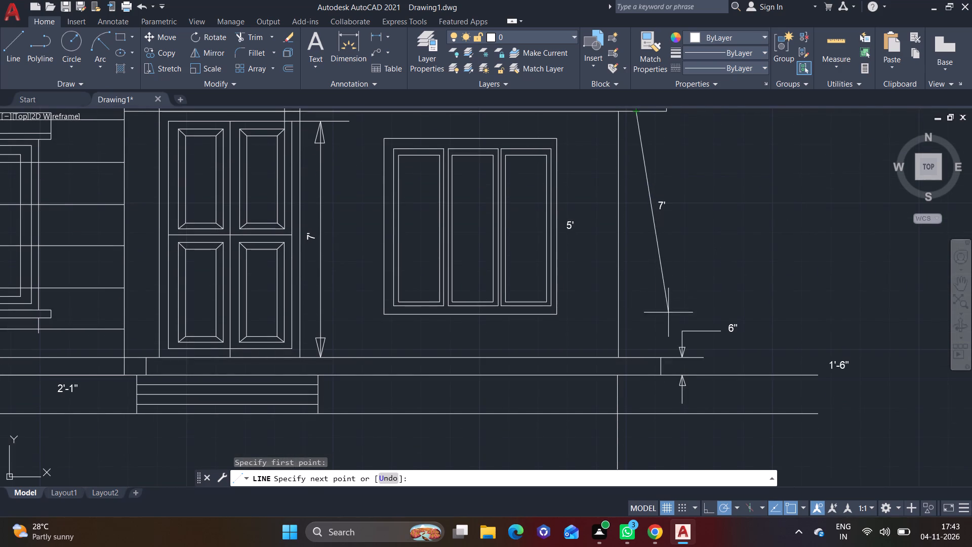
left_click(637, 355)
right_click(637, 355)
left_click(663, 364)
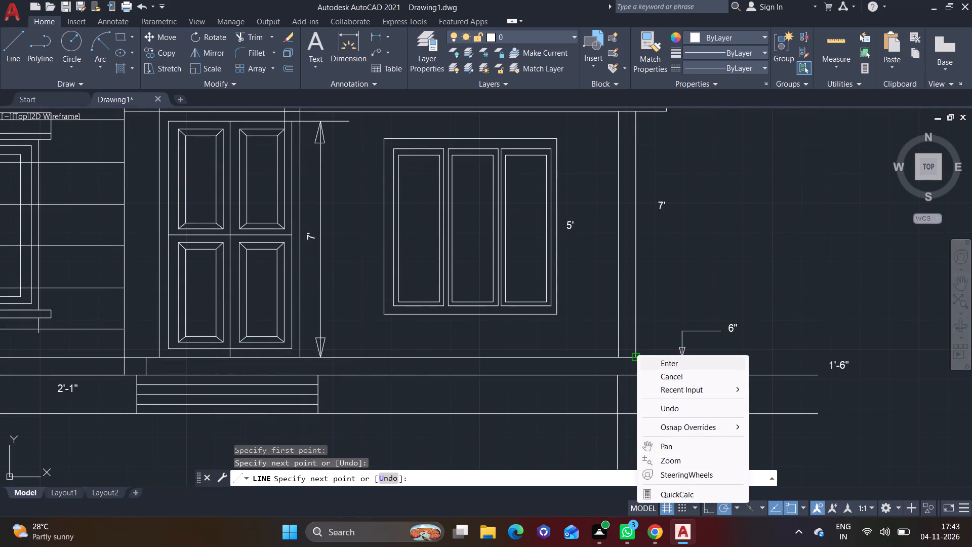
Draw a downward triangular arrowhead at the lower end of the ground-floor 7' dimension line, with its tip on the plinth's top line.
left_click(5, 56)
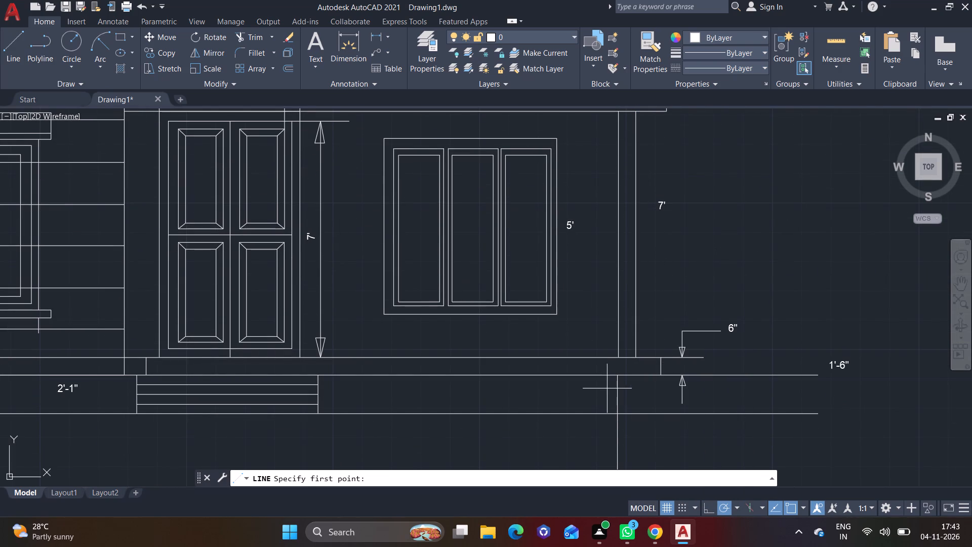
scroll(650, 367, "up", 2)
left_click(609, 344)
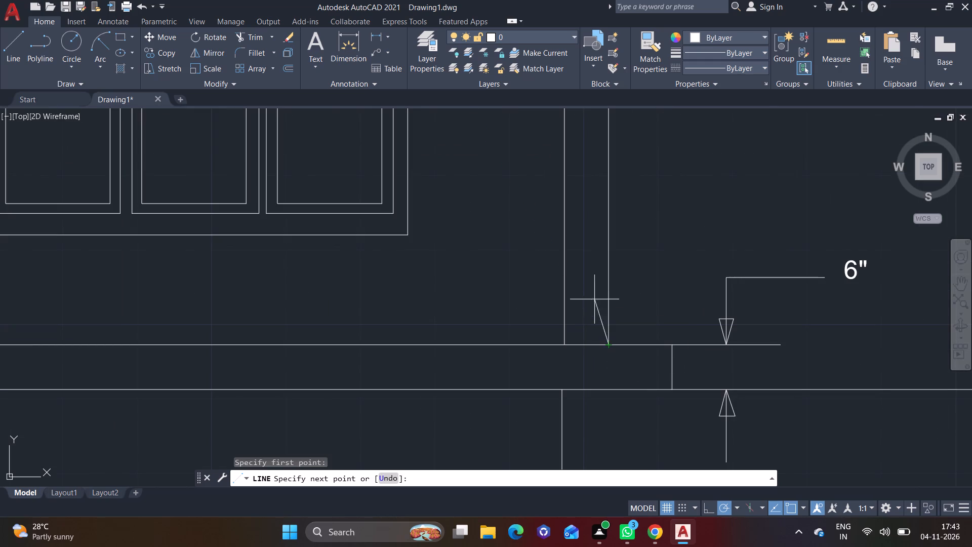
left_click(593, 282)
left_click(624, 281)
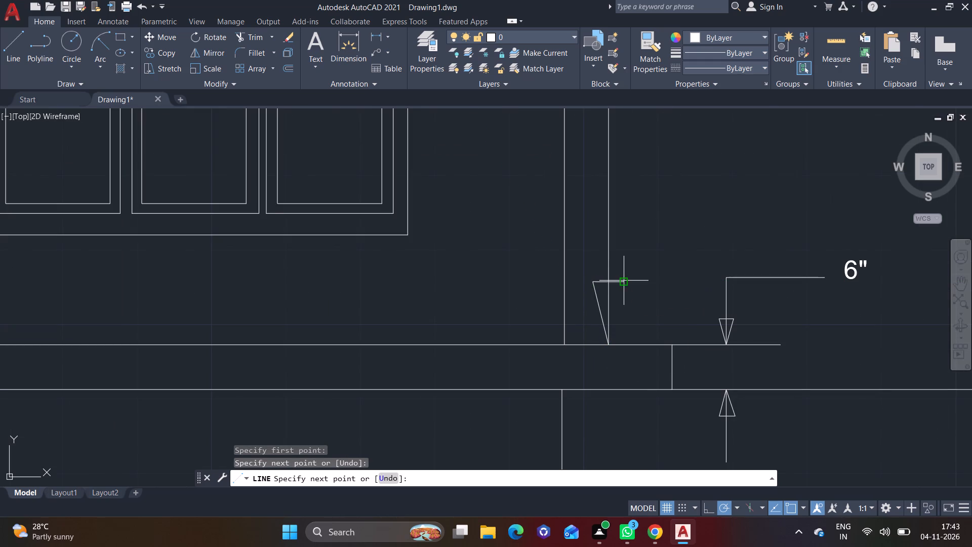
left_click(608, 344)
right_click(608, 344)
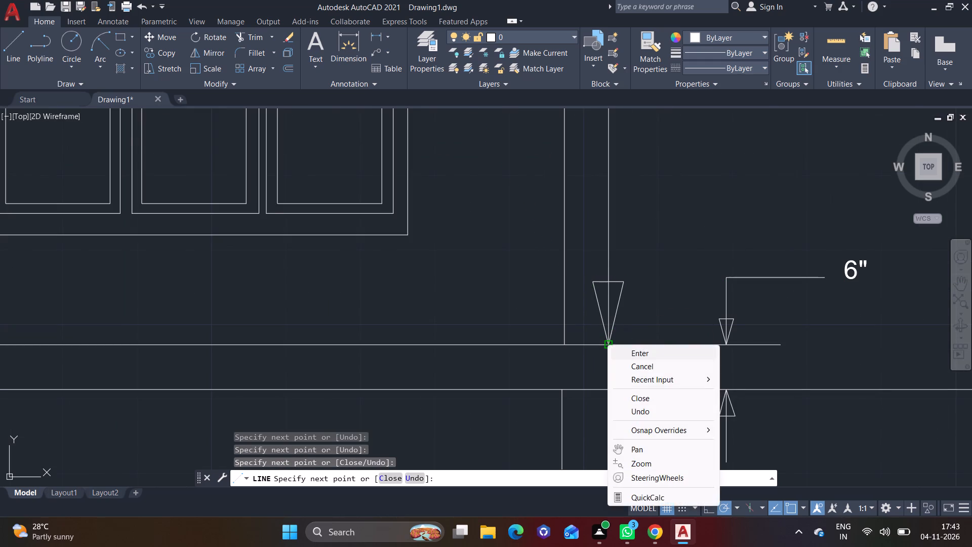
left_click(630, 351)
Draw an upward triangular arrowhead at the upper end of the ground-floor 7' dimension line, with its tip on the projecting slab's underside.
left_click(4, 53)
scroll(441, 283, "down", 1)
middle_click_drag(538, 247, 542, 421)
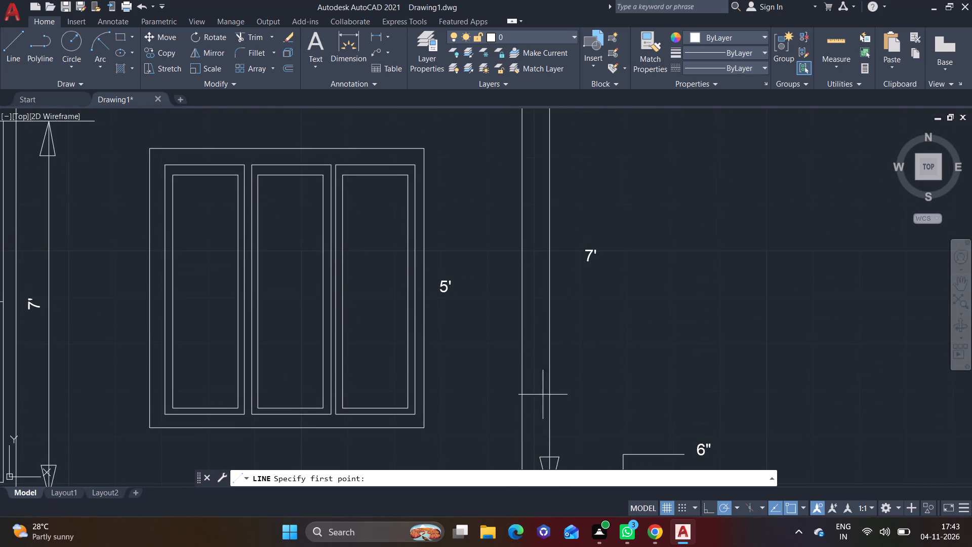
middle_click_drag(559, 145, 564, 340)
scroll(562, 297, "up", 2)
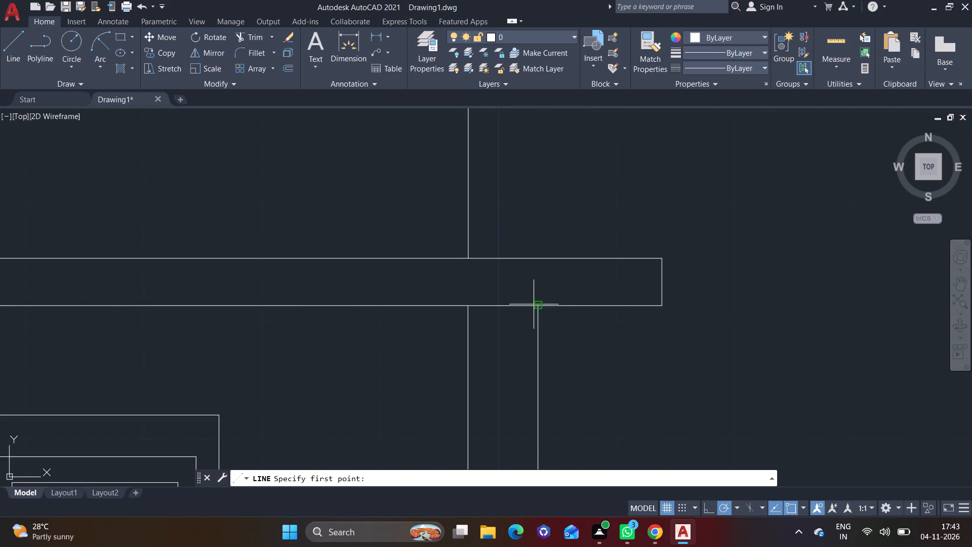
left_click(542, 306)
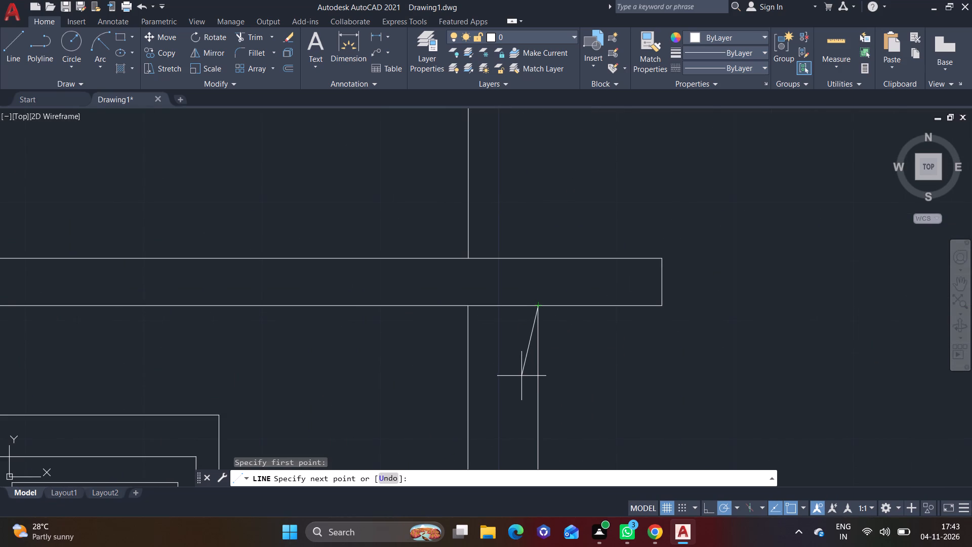
left_click(521, 376)
left_click(558, 375)
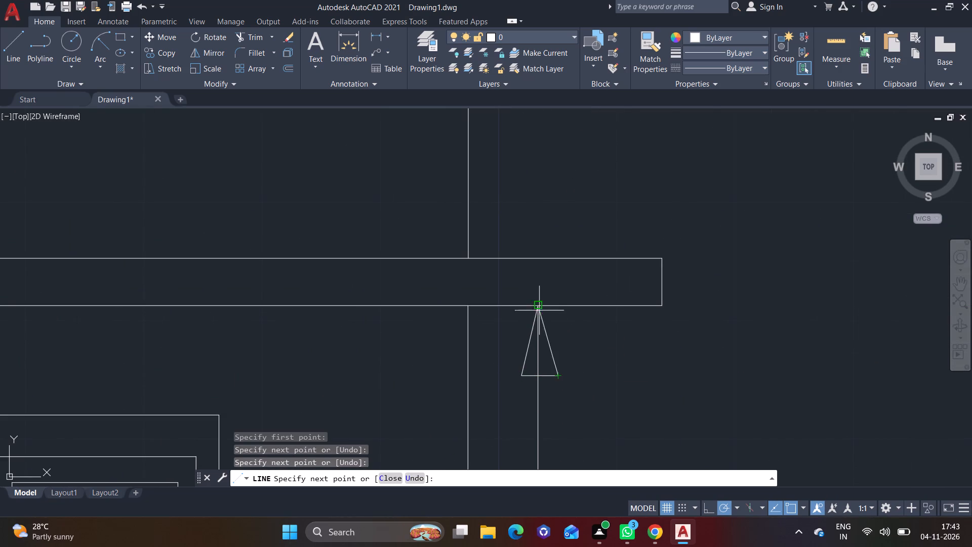
left_click(538, 307)
right_click(538, 307)
left_click(574, 316)
Examine the whole front elevation for dimension texts that still lack dimension lines and arrowheads.
left_click(12, 48)
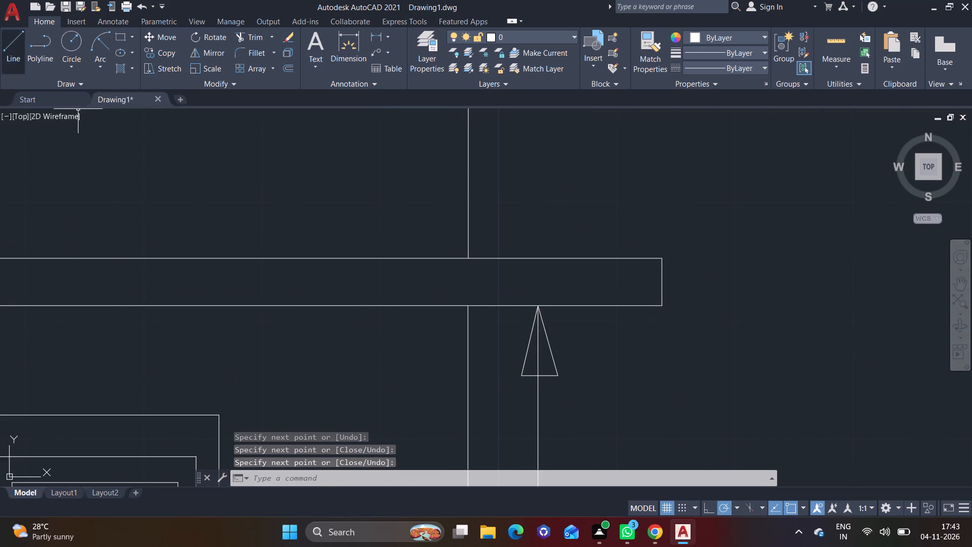
scroll(462, 362, "down", 3)
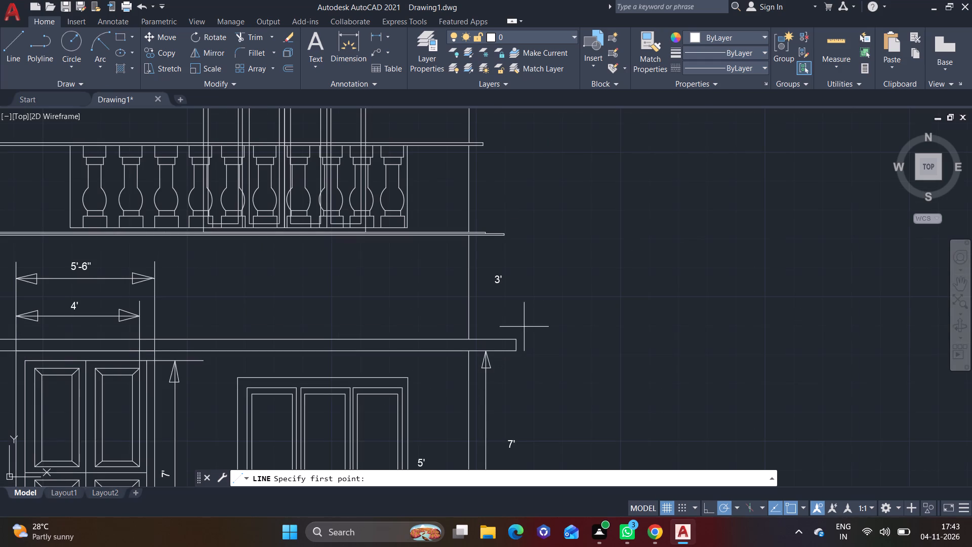
middle_click_drag(533, 334, 586, 418)
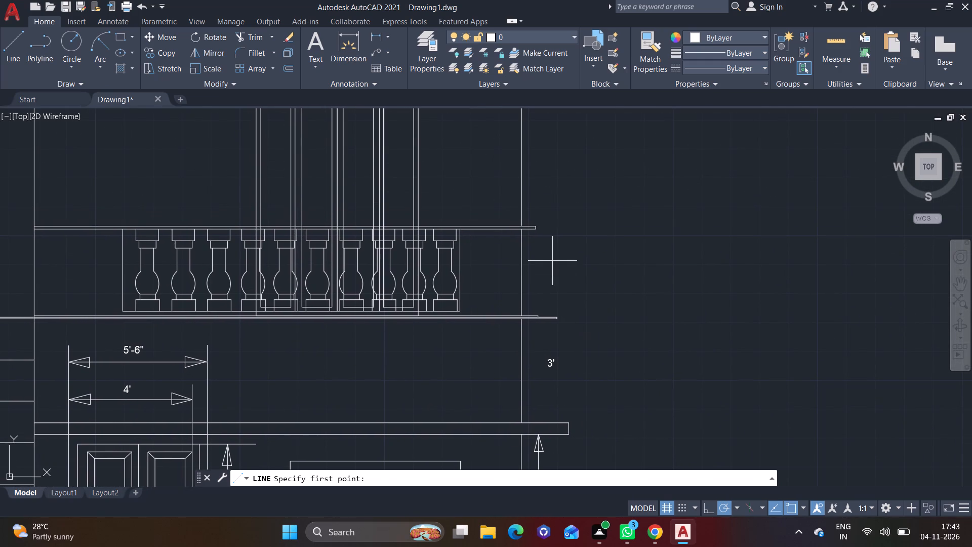
scroll(552, 259, "down", 2)
middle_click_drag(600, 309, 643, 234)
scroll(640, 327, "down", 1)
middle_click_drag(661, 331, 662, 331)
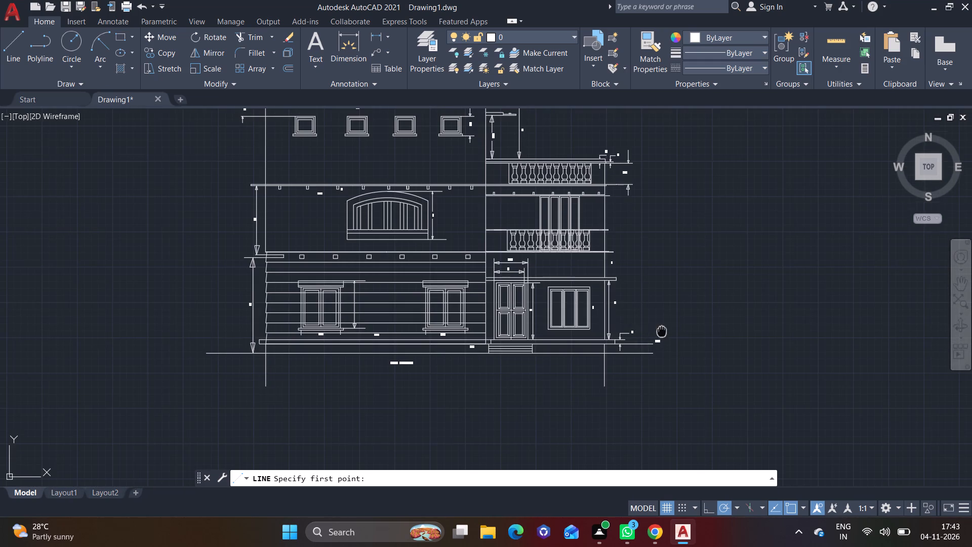
middle_click_drag(662, 331, 684, 389)
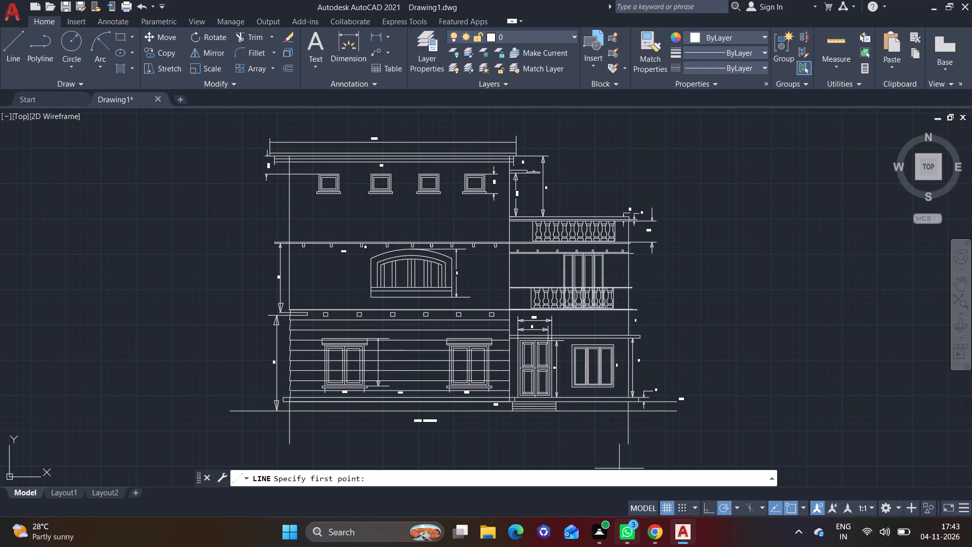
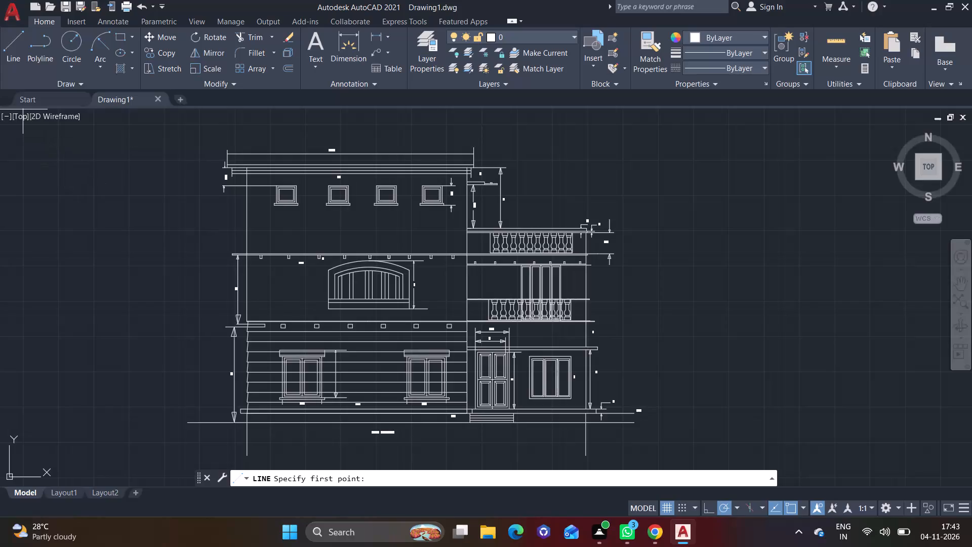
Add the multiline text 2'6" outside the right wall, beside the first-floor balcony doors.
left_click(5, 51)
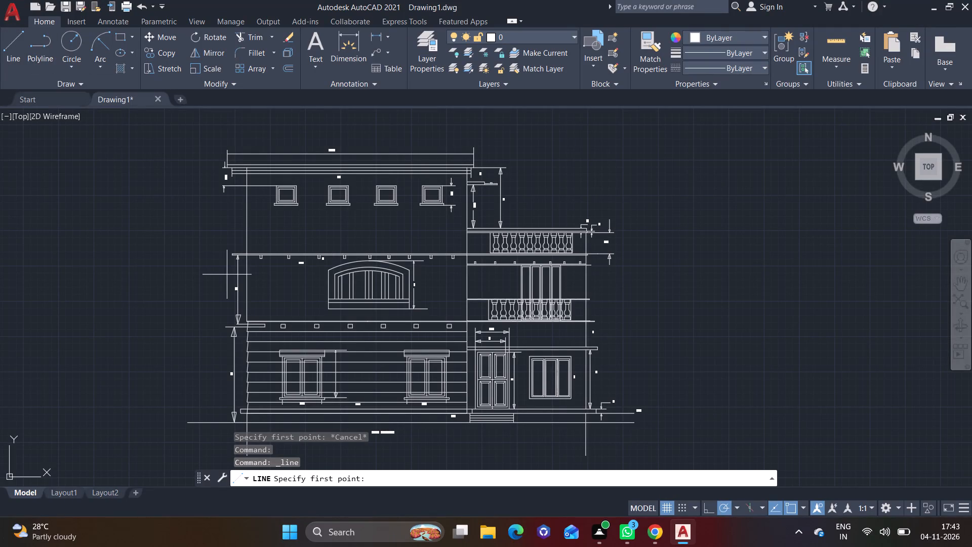
key("Escape")
key("m")
key("t")
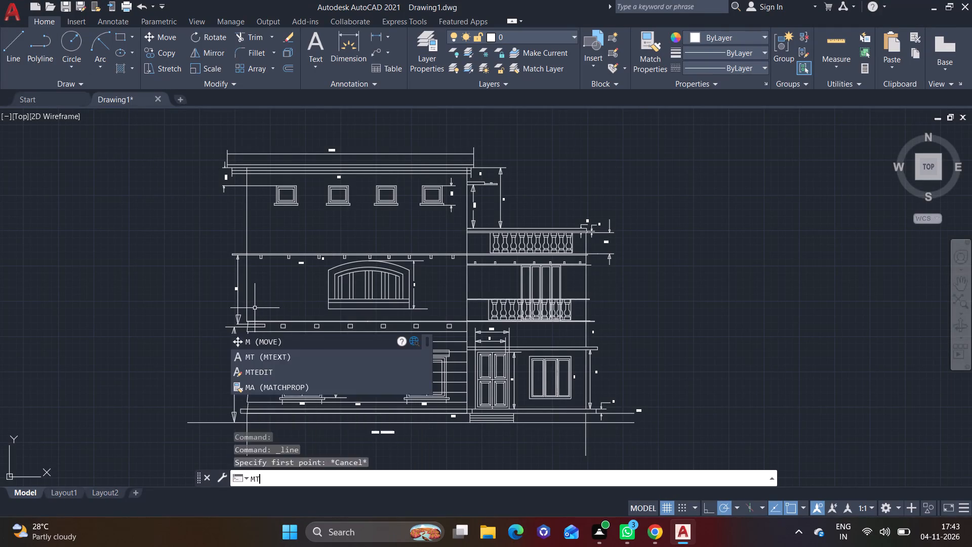
key("Return")
middle_click_drag(476, 358, 400, 290)
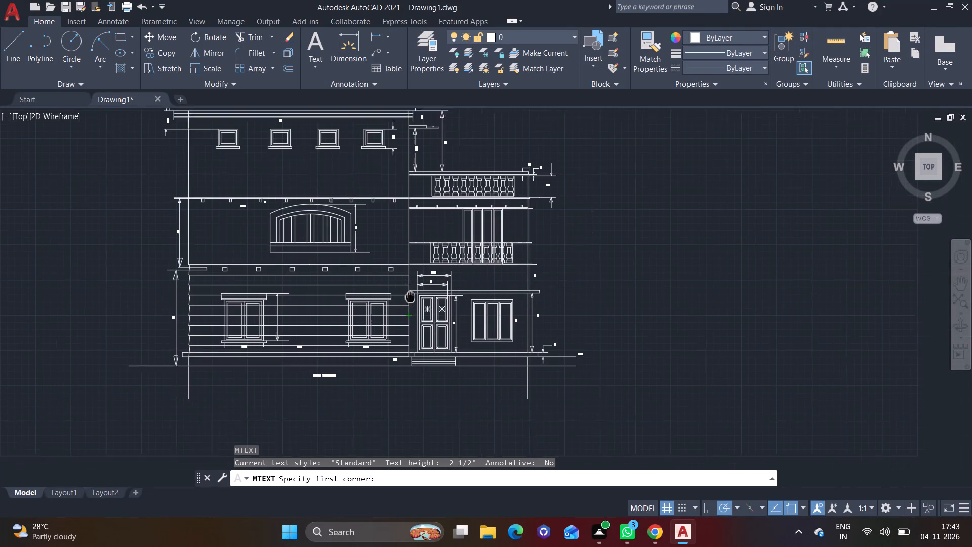
middle_click_drag(400, 290, 398, 289)
middle_click_drag(622, 162, 572, 261)
scroll(502, 294, "up", 2)
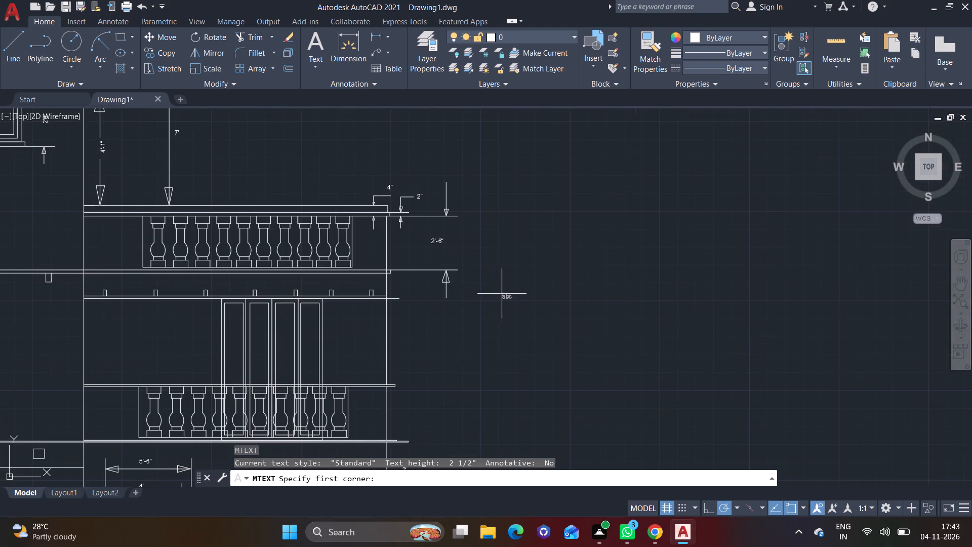
scroll(445, 261, "up", 2)
middle_click_drag(491, 341, 530, 212)
scroll(485, 312, "down", 1)
middle_click_drag(482, 322, 491, 269)
left_click(447, 279)
left_click(484, 292)
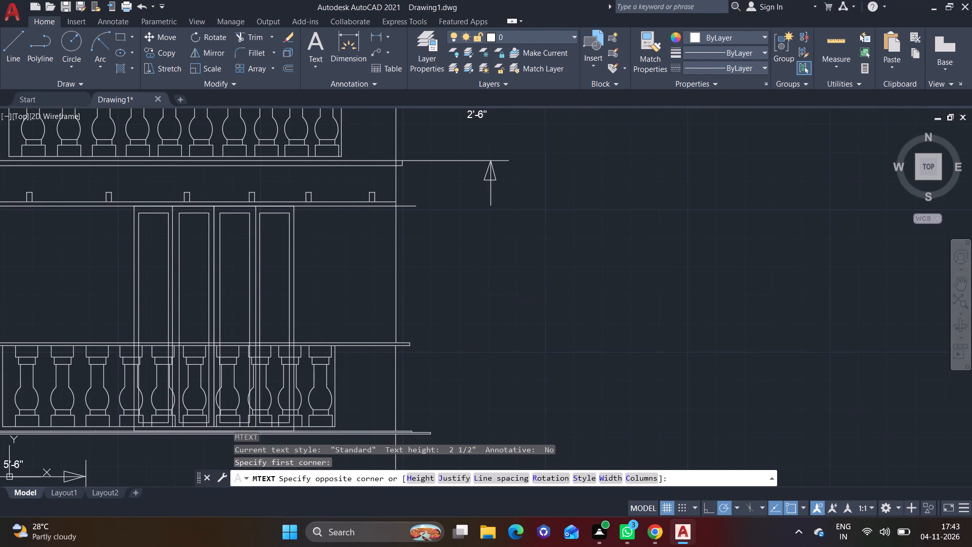
type("2'6\"")
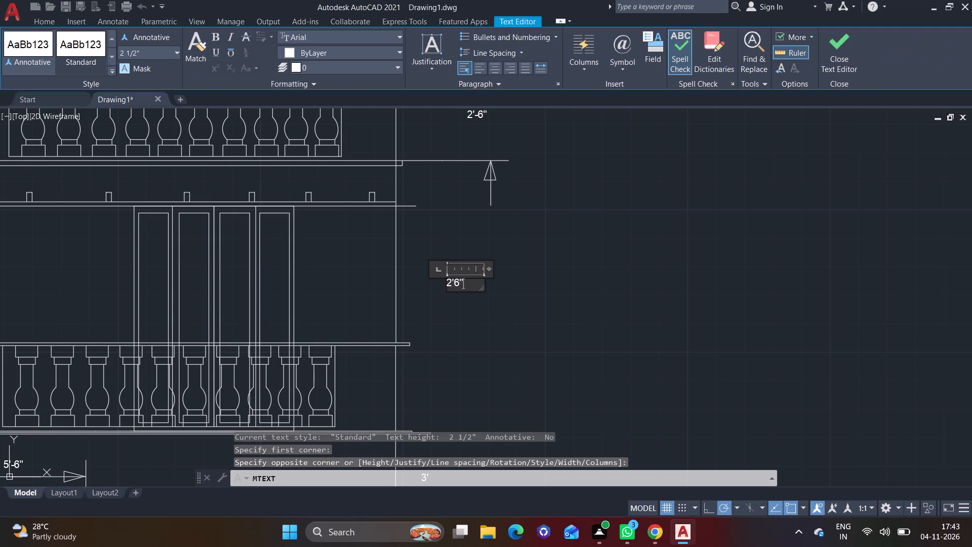
left_click(492, 302)
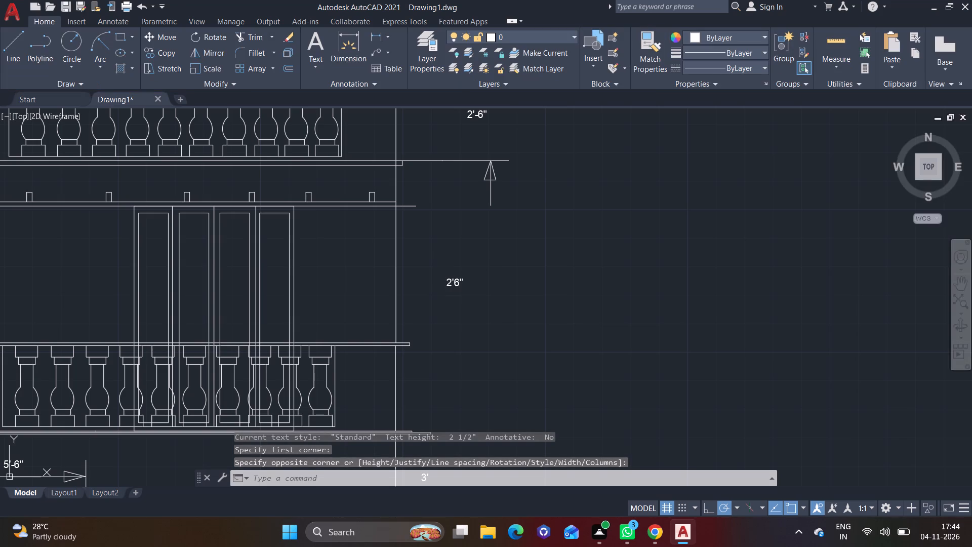
Add the multiline text 4" just above the right end of the slab over the ground-floor door and window.
right_click(492, 302)
left_click(555, 74)
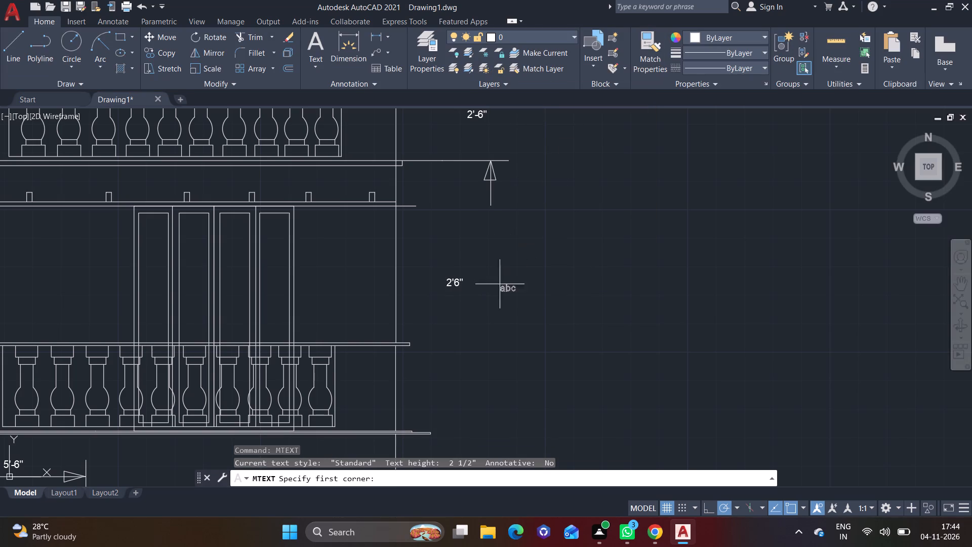
scroll(485, 328, "down", 1)
middle_click_drag(491, 334, 578, 149)
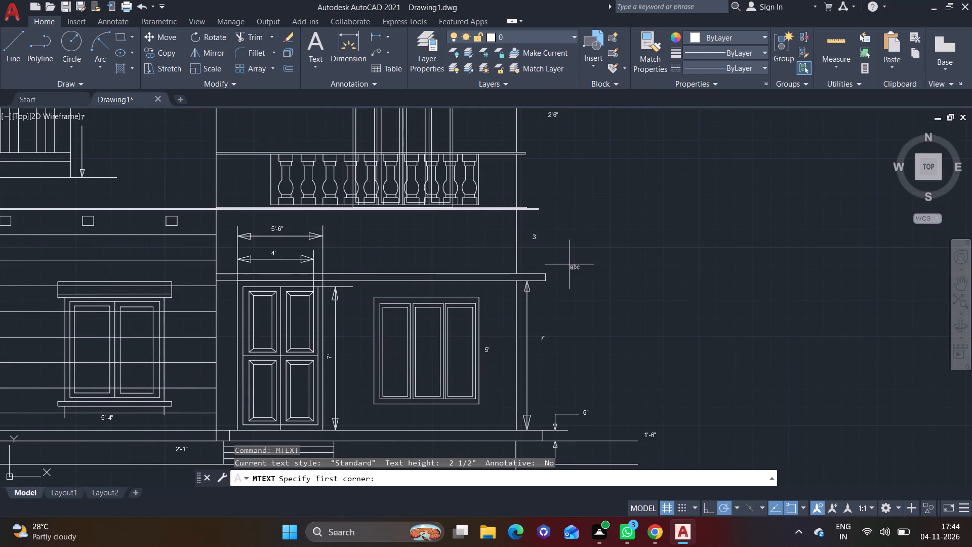
scroll(575, 278, "up", 2)
left_click(506, 238)
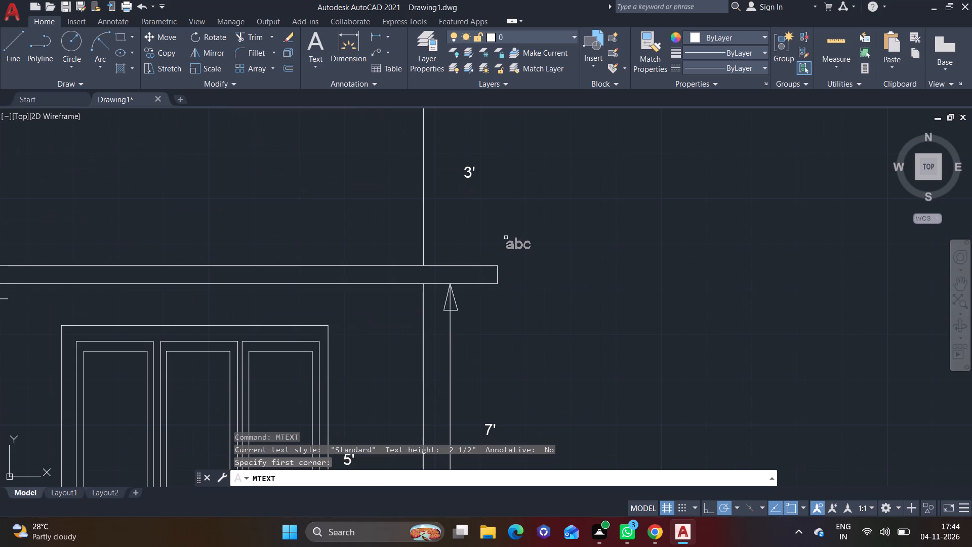
left_click(526, 257)
type("4\"")
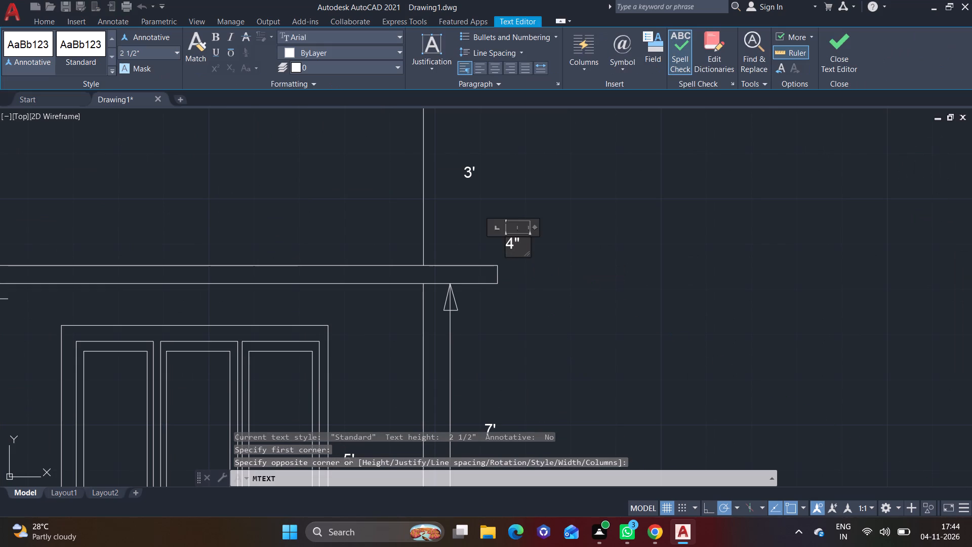
left_click(550, 267)
Move the 2'6" text down beside the right end of the first-floor balcony's top rail.
right_click(550, 267)
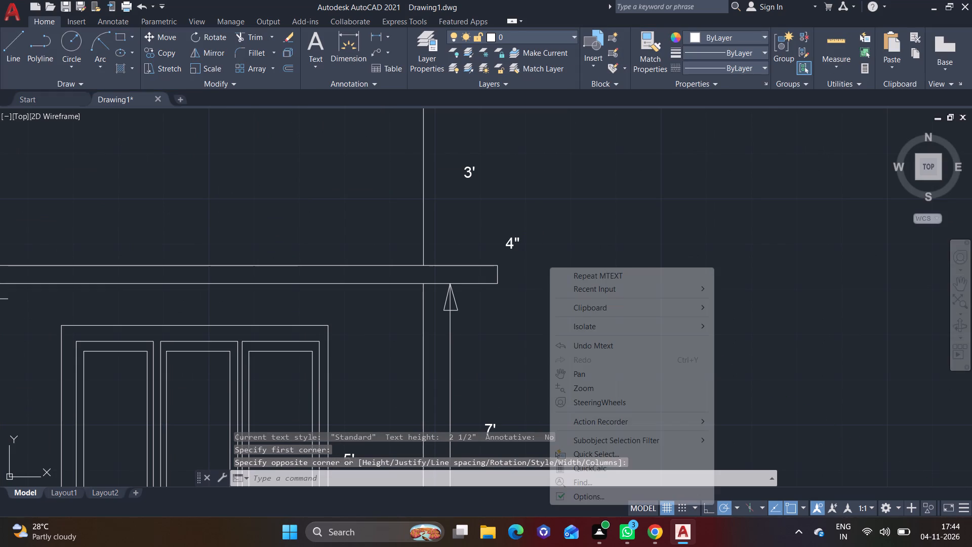
left_click(565, 275)
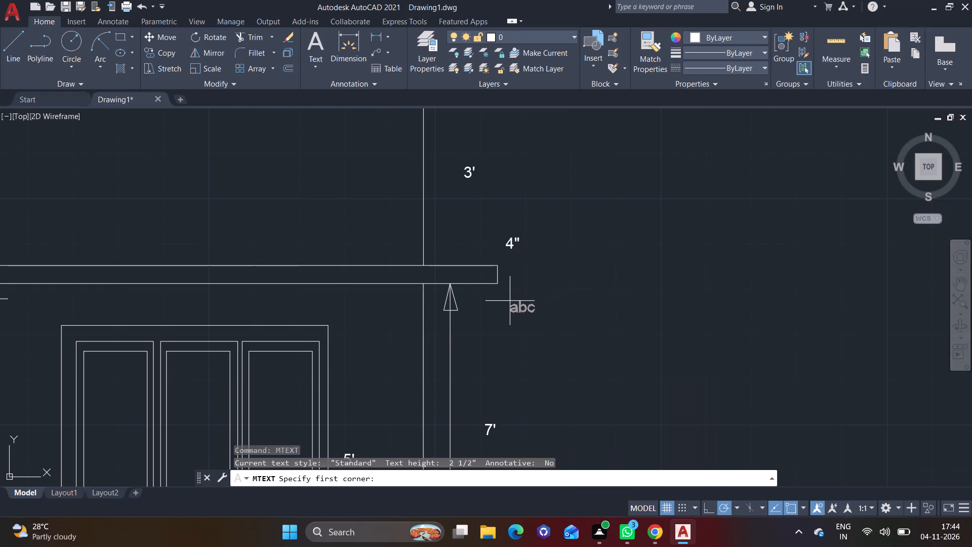
scroll(511, 317, "down", 2)
middle_click_drag(550, 355, 555, 341)
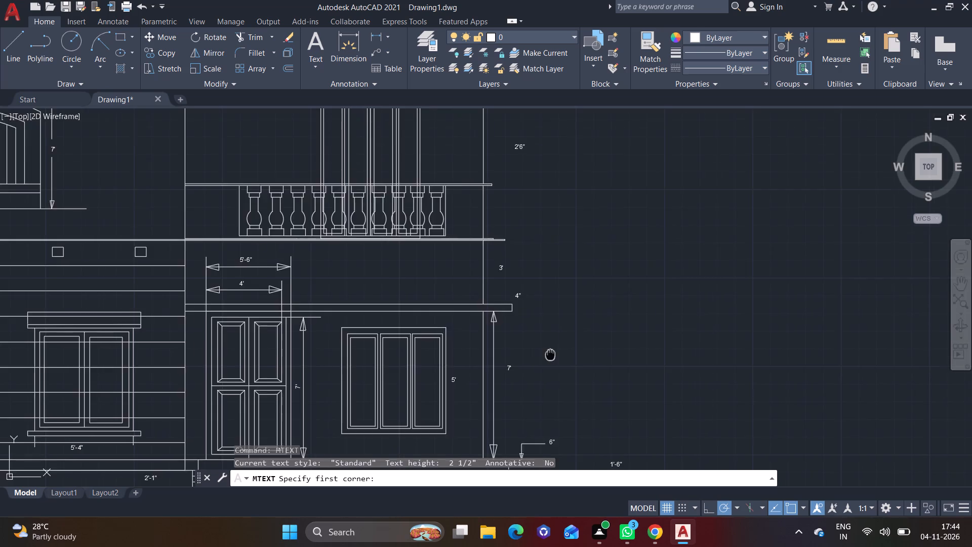
middle_click_drag(555, 341, 547, 271)
middle_click_drag(515, 258, 524, 355)
middle_click_drag(539, 246, 539, 323)
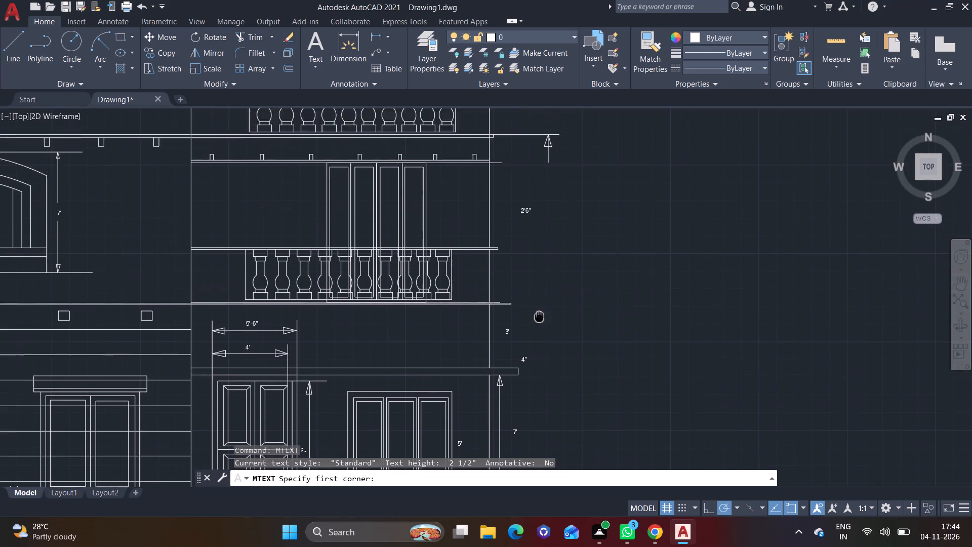
middle_click_drag(539, 323, 546, 392)
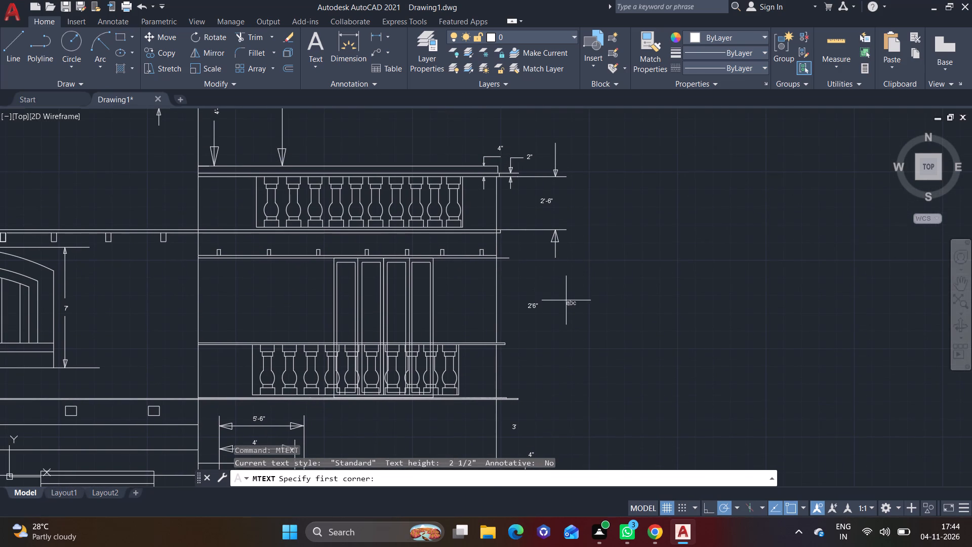
middle_click_drag(571, 300, 593, 220)
scroll(563, 229, "up", 1)
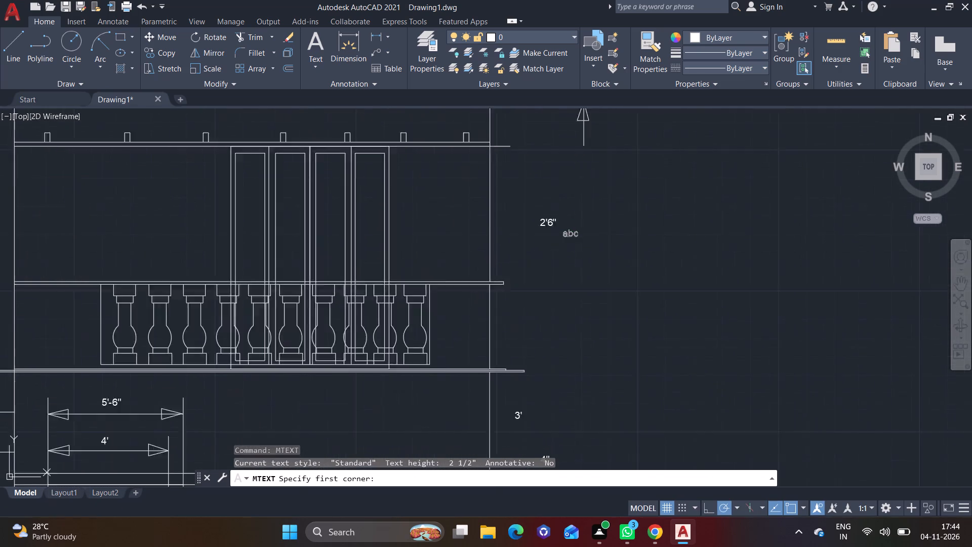
scroll(563, 229, "up", 1)
left_click(169, 38)
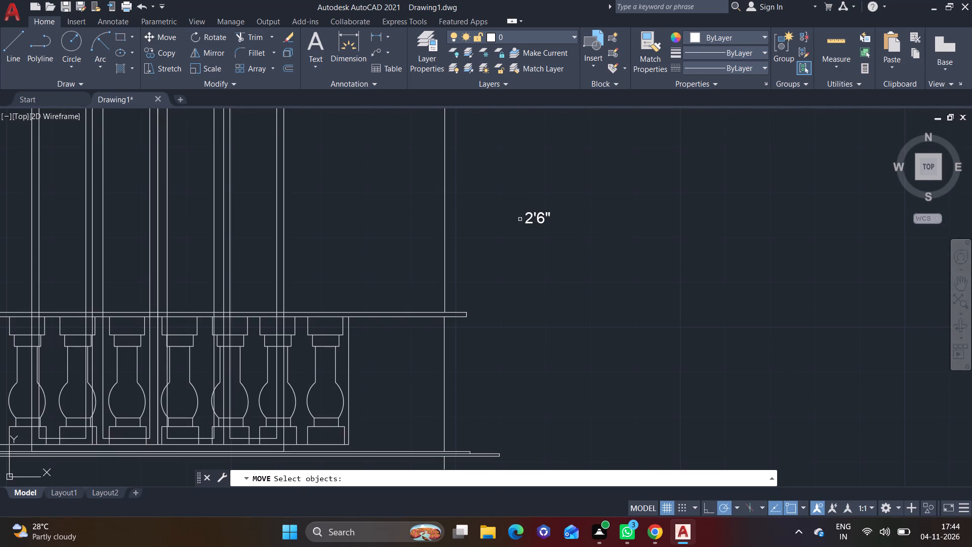
left_click(528, 219)
right_click(528, 219)
left_click(550, 219)
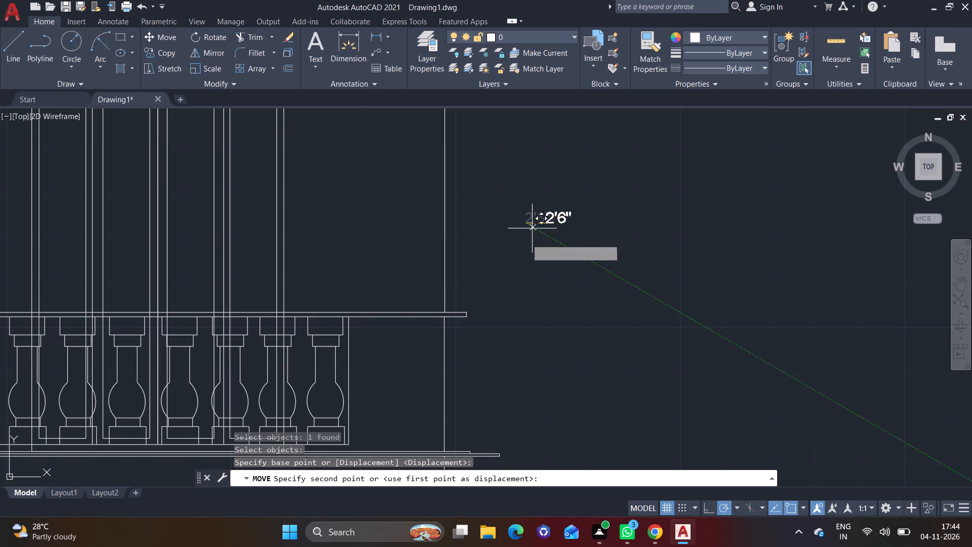
left_click(480, 320)
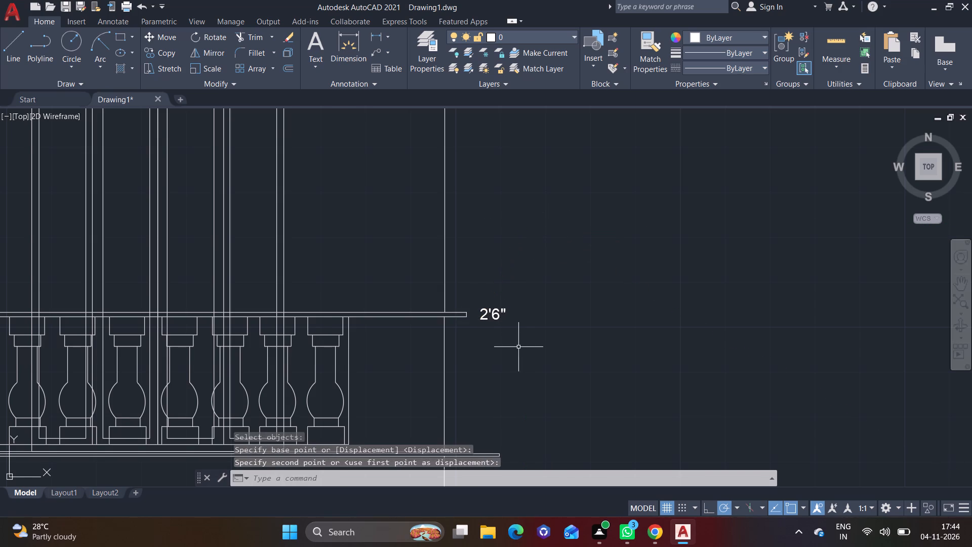
Move the 4" text slightly left so it sits above the end of the slab over the ground-floor window.
scroll(519, 347, "down", 1)
middle_click_drag(548, 381, 561, 172)
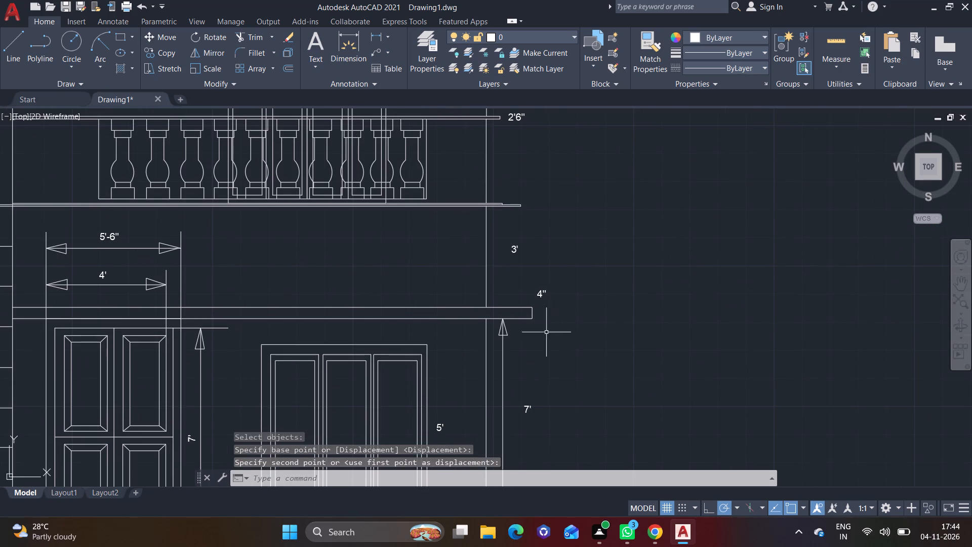
middle_click_drag(541, 356, 574, 187)
middle_click_drag(563, 209, 523, 347)
scroll(553, 254, "up", 1)
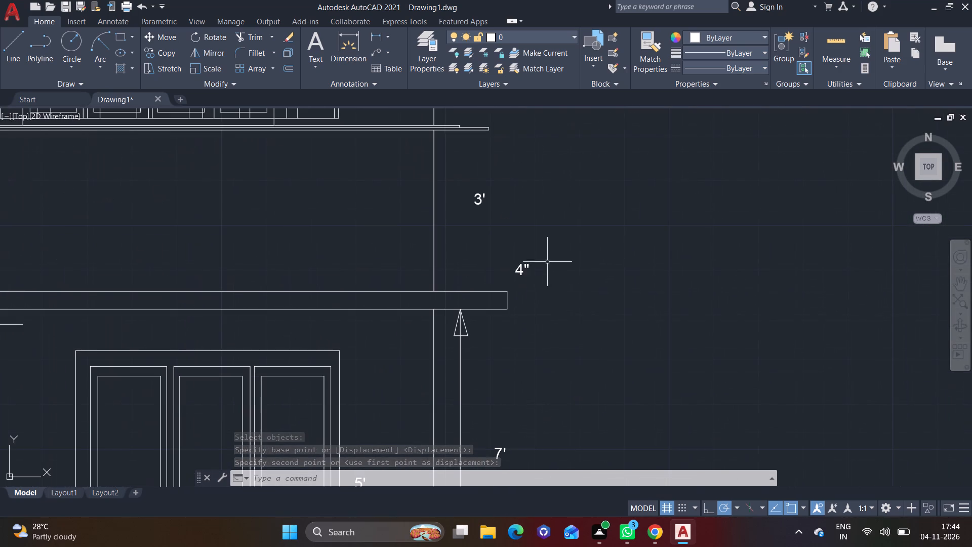
left_click(524, 270)
right_click(524, 270)
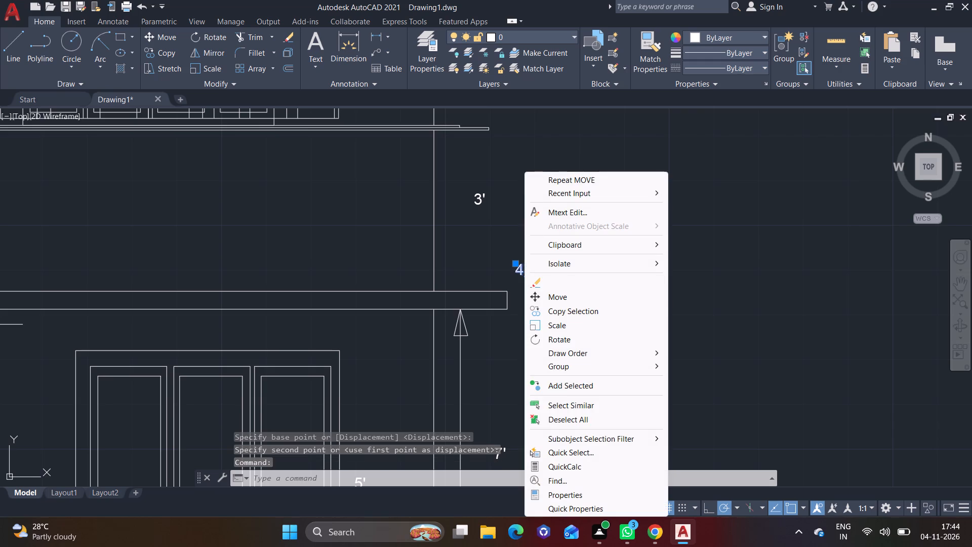
left_click(555, 298)
left_click(524, 273)
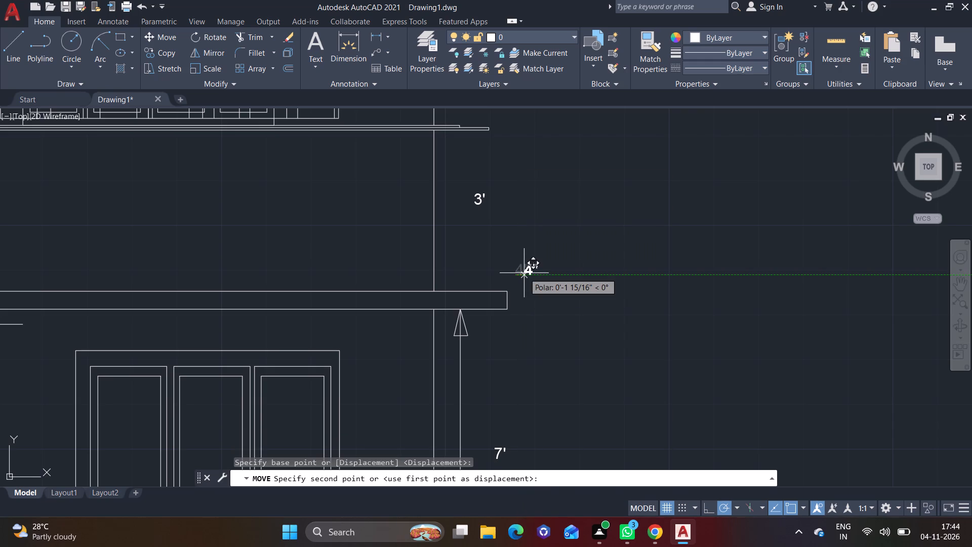
left_click(497, 279)
Rotate the 3' text 90 degrees counterclockwise so it reads vertically.
middle_click_drag(551, 303, 557, 263)
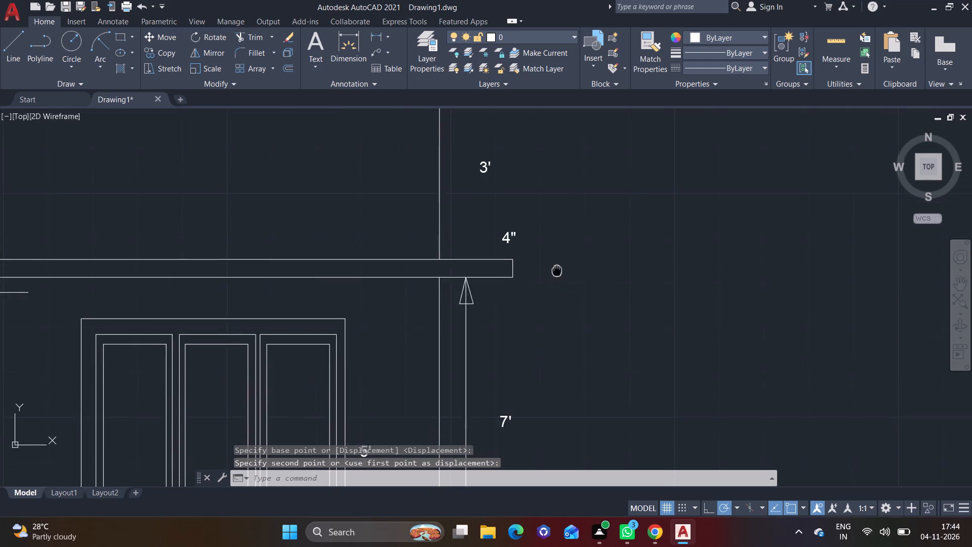
middle_click_drag(557, 263, 557, 237)
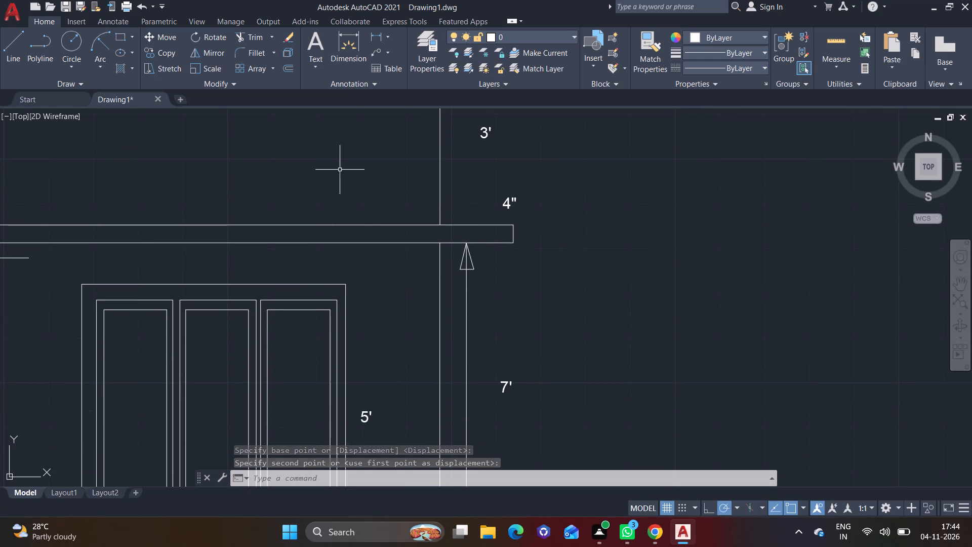
middle_click_drag(437, 209, 434, 342)
scroll(454, 312, "up", 1)
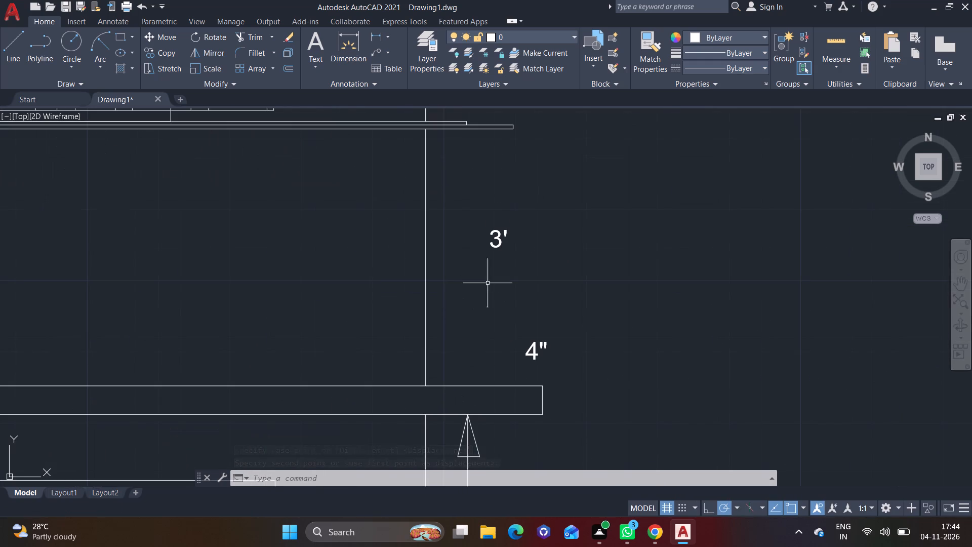
left_click(498, 239)
right_click(498, 239)
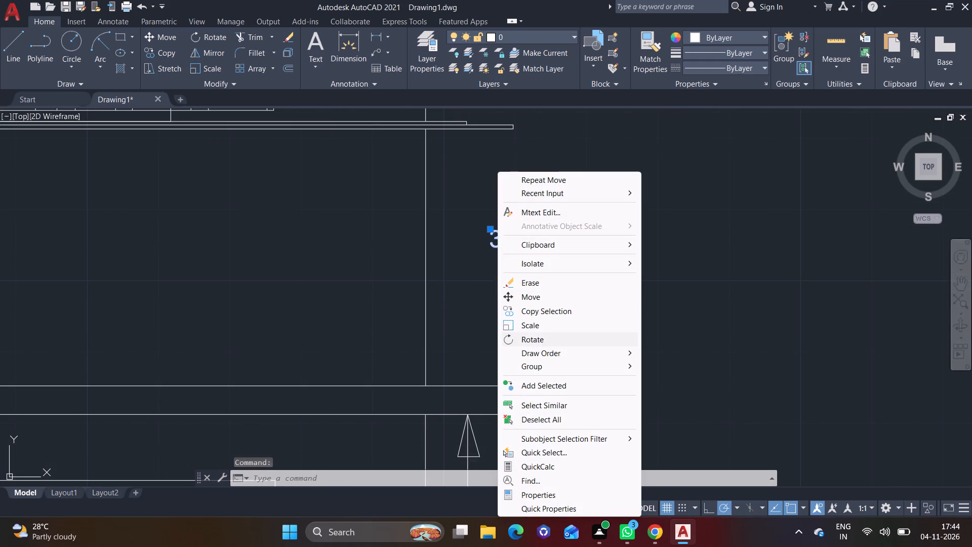
left_click(536, 340)
left_click(526, 240)
left_click(532, 197)
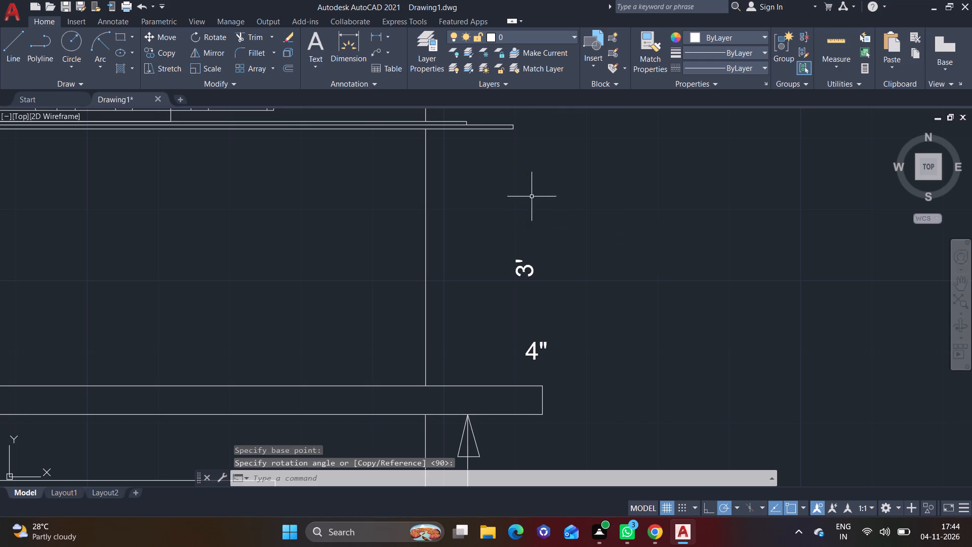
Move the rotated 3' text close to the right wall line, midway between the two slabs.
left_click(521, 268)
left_click(168, 37)
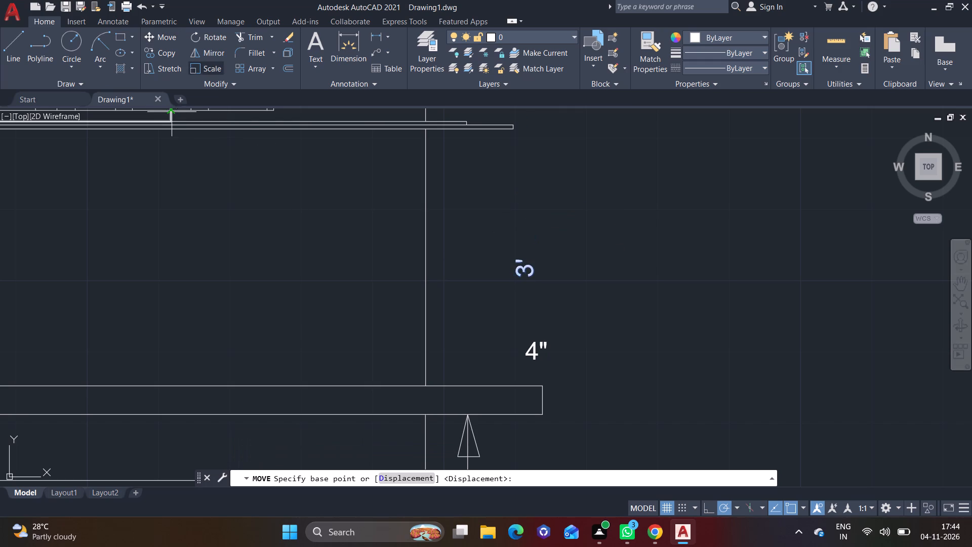
left_click(526, 272)
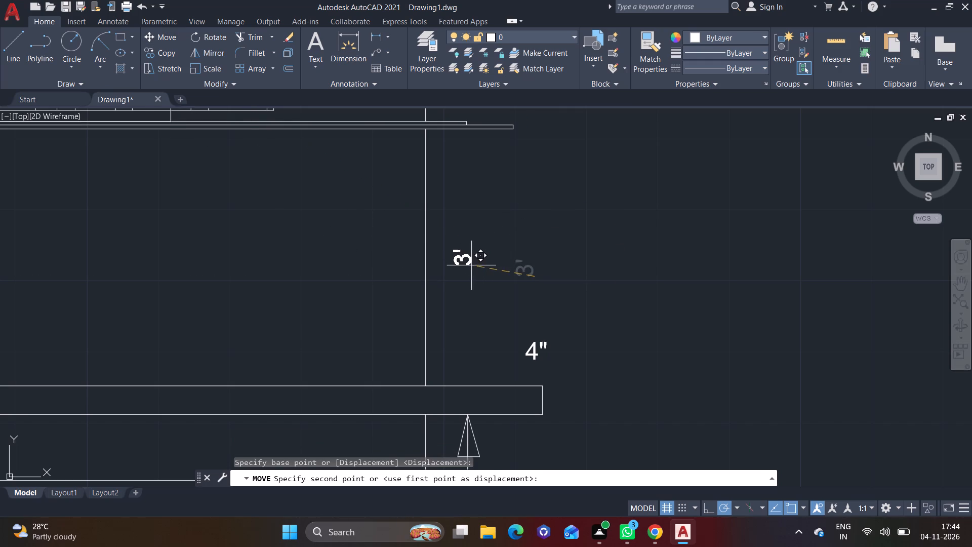
left_click(470, 265)
Draw a vertical line from the underside of the balcony slab down to just above the 3' text.
left_click(10, 53)
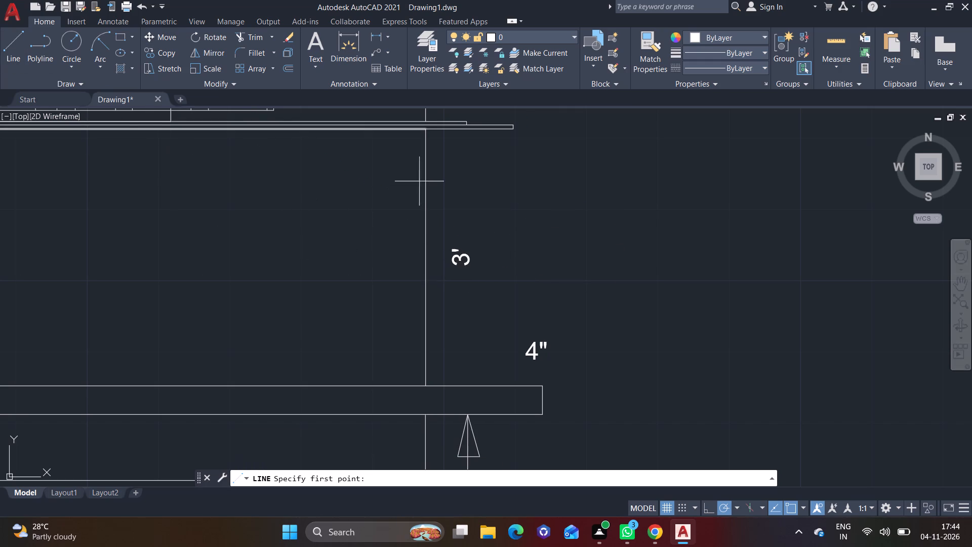
left_click(456, 129)
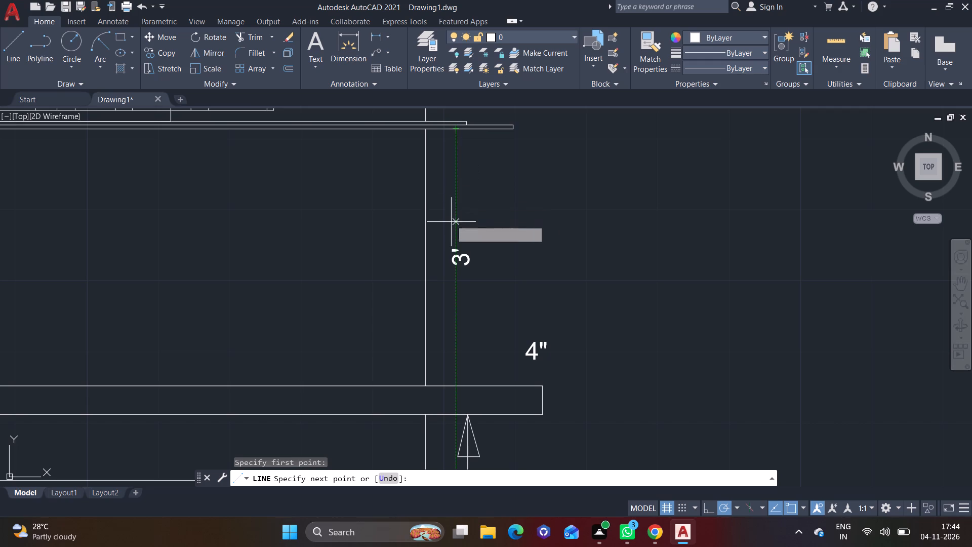
left_click(451, 230)
right_click(451, 230)
left_click(465, 240)
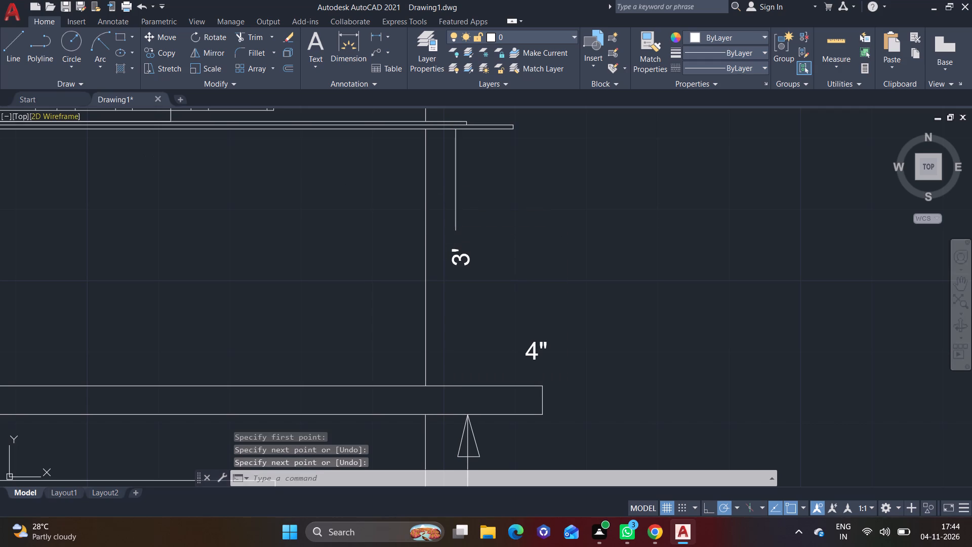
Draw a vertical line from just below the 3' text down to the top edge of the slab over the ground-floor window.
left_click(9, 58)
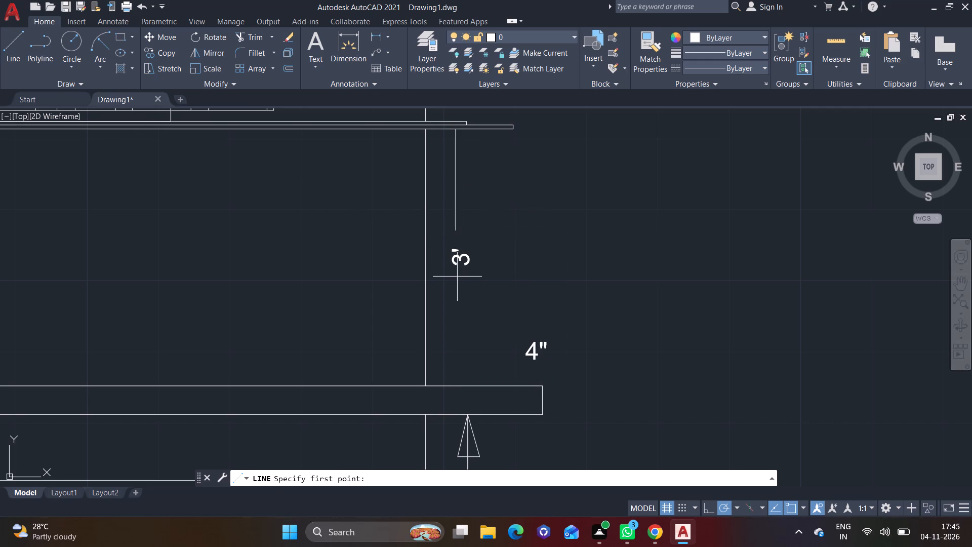
left_click(455, 275)
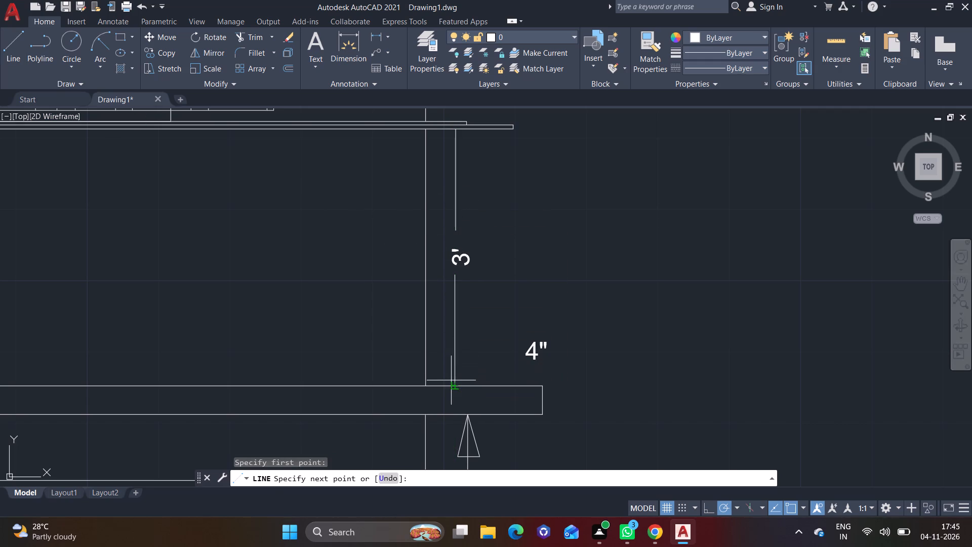
left_click(452, 381)
right_click(452, 381)
left_click(489, 245)
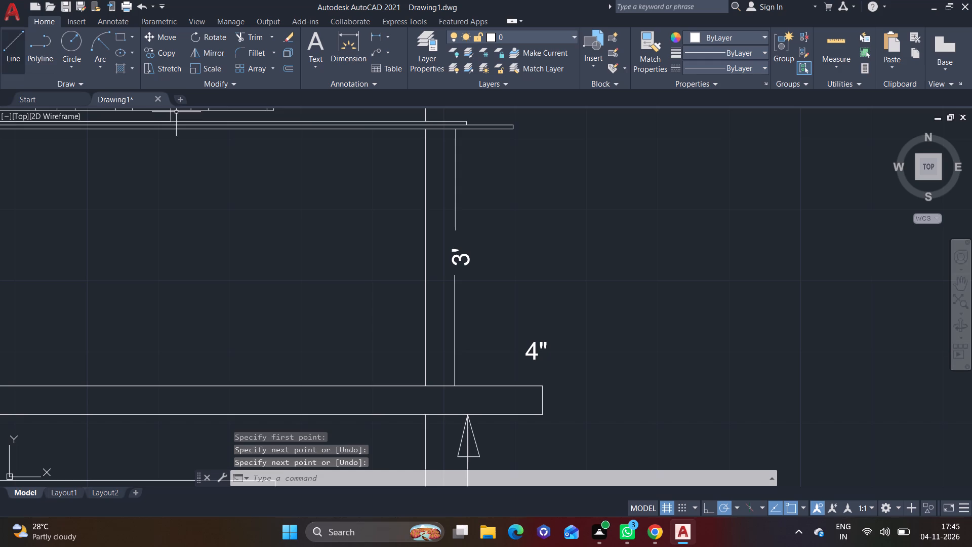
Draw a triangular arrowhead with lines at the upper end of the 3' dimension line, its tip touching the balcony slab's underside.
left_click(16, 56)
left_click(454, 131)
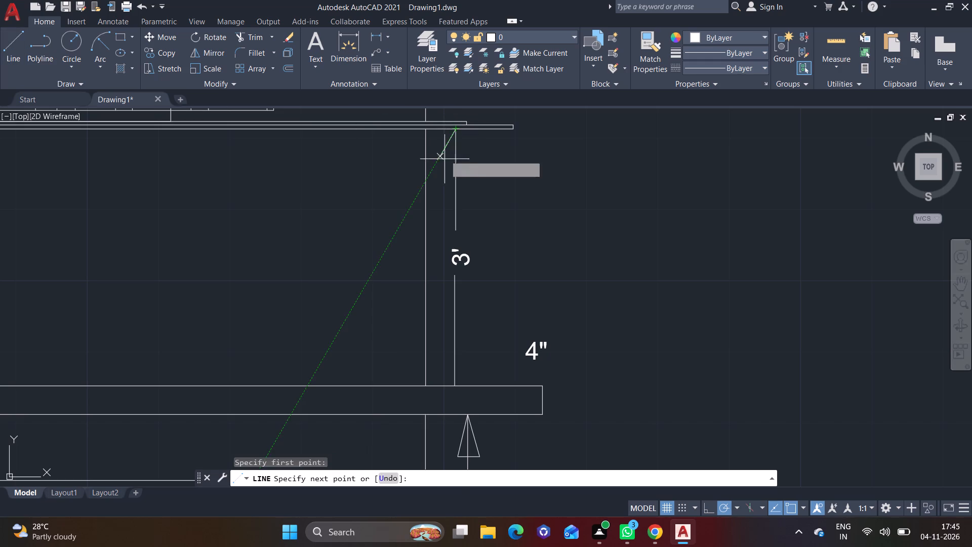
left_click(445, 164)
left_click(470, 161)
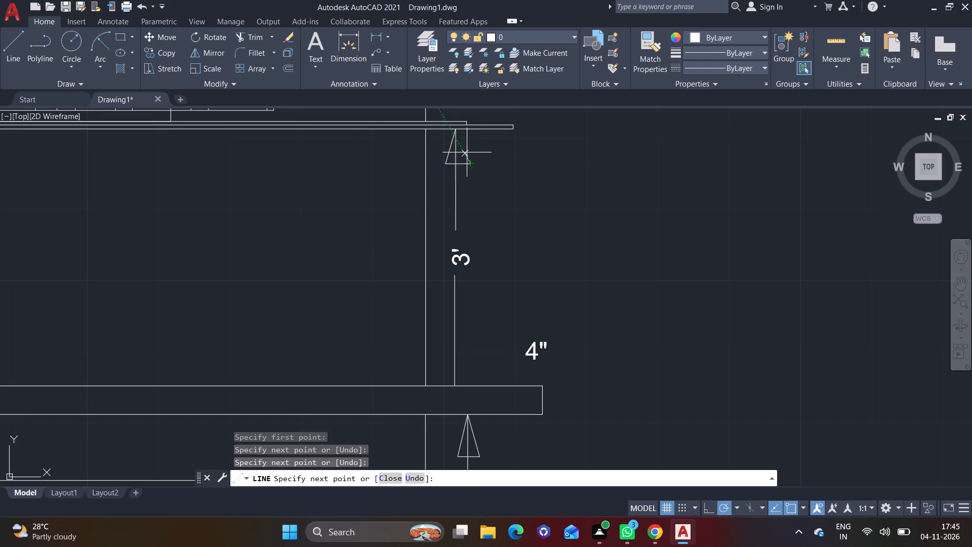
left_click(457, 125)
right_click(457, 125)
left_click(478, 134)
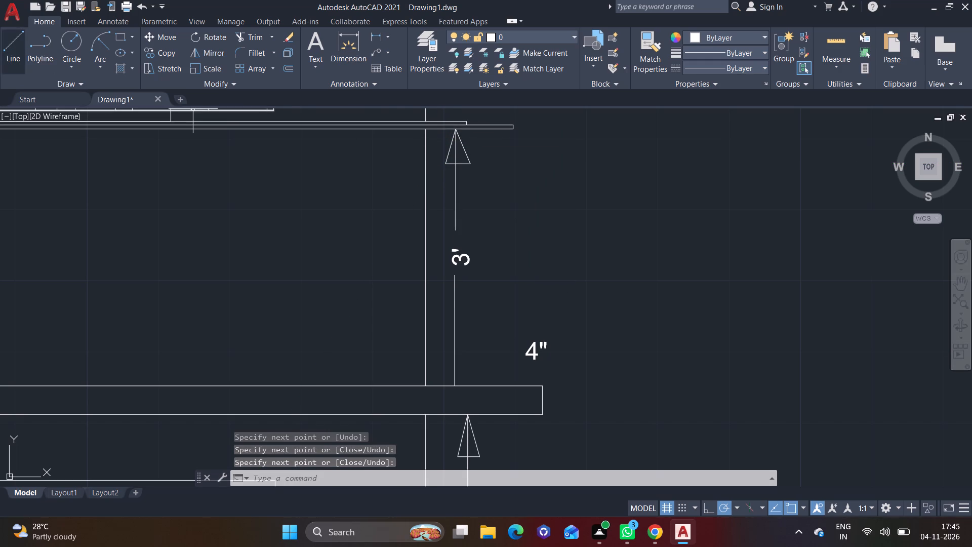
Draw a downward-pointing triangular arrowhead at the lower end of the 3' dimension line, its tip on the slab's top edge.
left_click(11, 49)
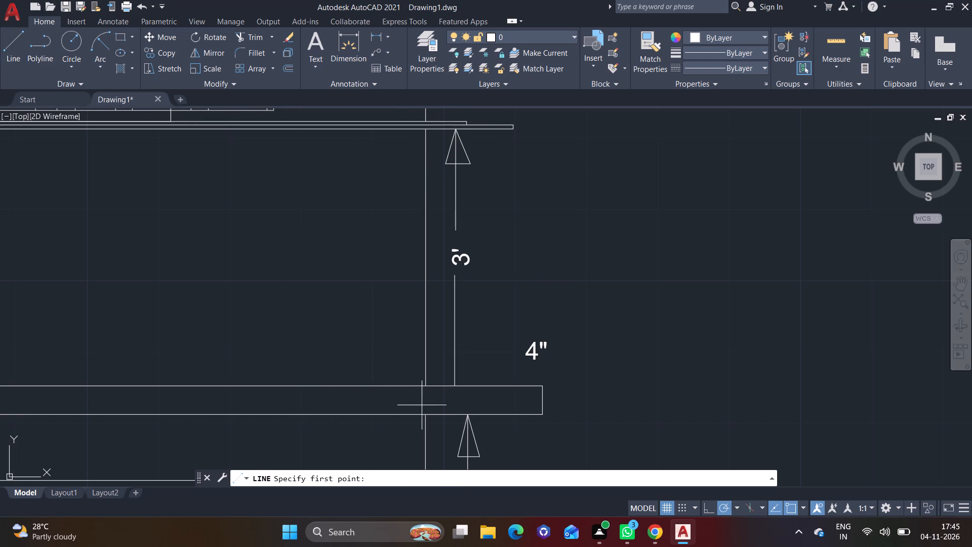
left_click(454, 389)
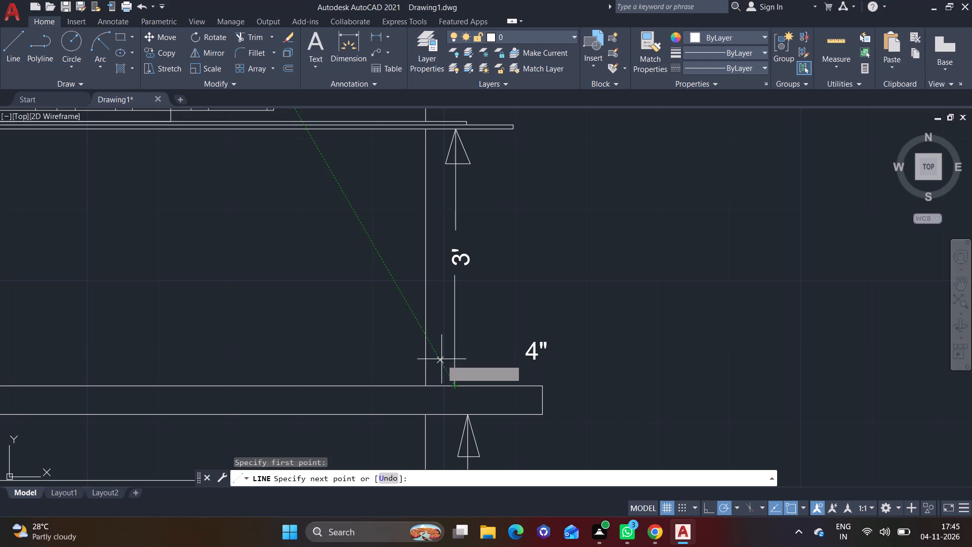
scroll(447, 348, "up", 2)
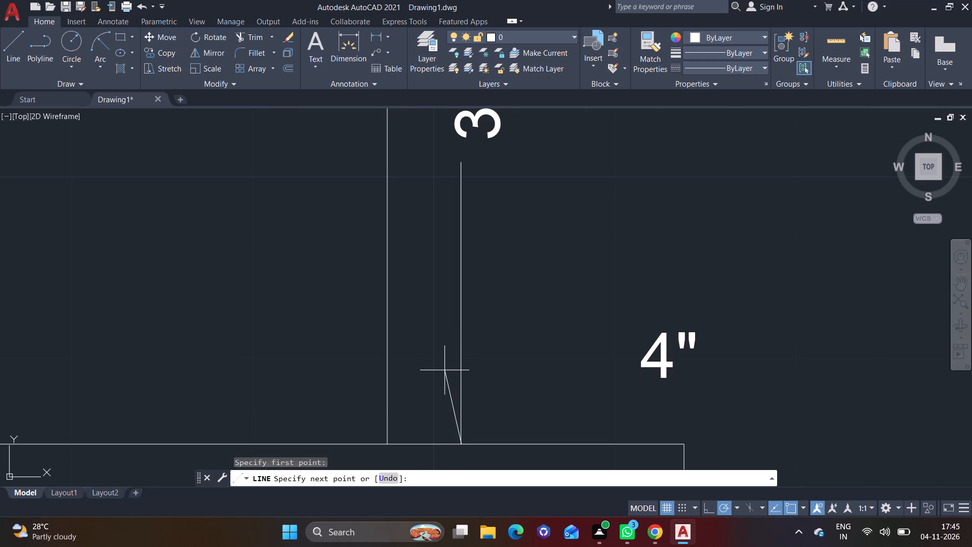
left_click(445, 367)
left_click(475, 368)
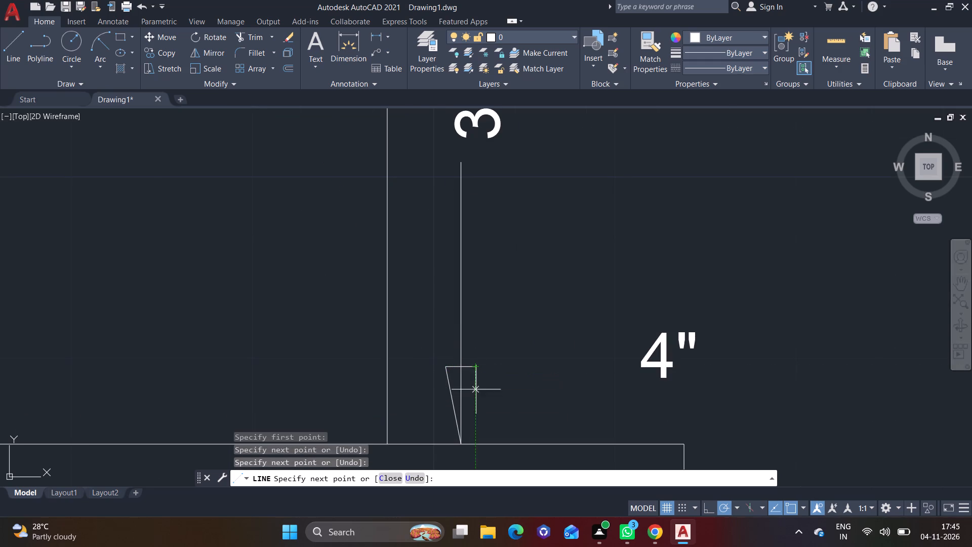
left_click(463, 443)
right_click(463, 443)
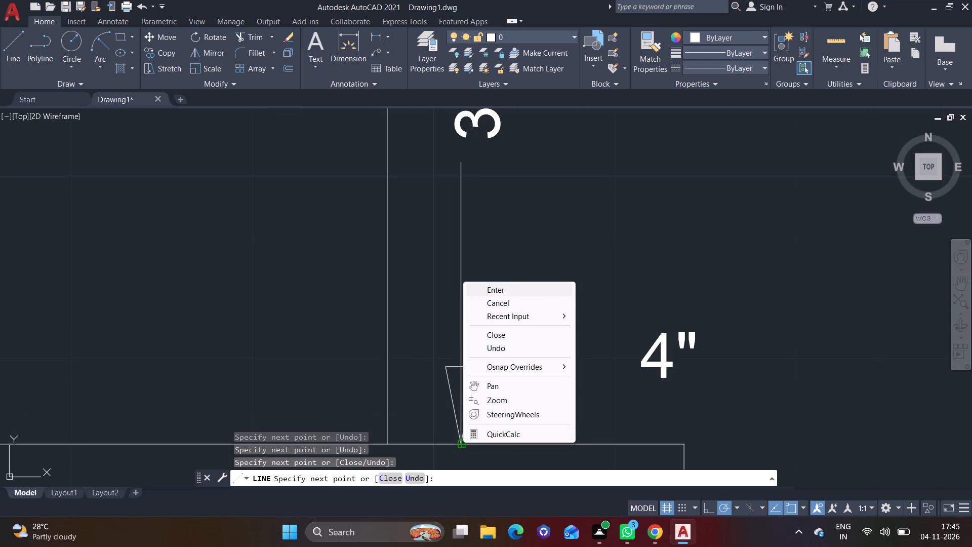
left_click(507, 287)
Review the whole building elevation and its dimension annotations.
scroll(506, 287, "down", 2)
scroll(467, 270, "down", 1)
middle_click_drag(449, 281, 541, 297)
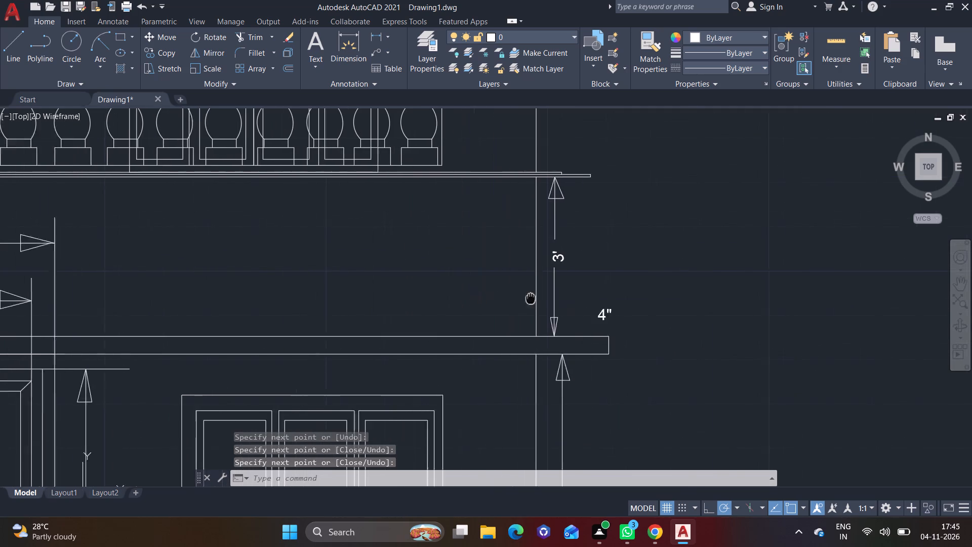
middle_click_drag(541, 297, 554, 297)
scroll(418, 280, "down", 2)
middle_click_drag(417, 291, 497, 291)
middle_click_drag(437, 274, 448, 373)
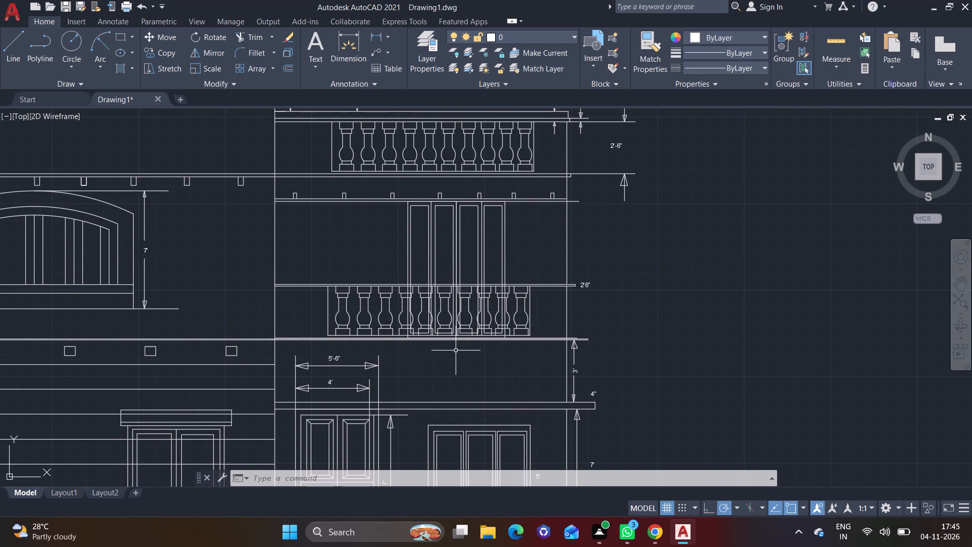
scroll(456, 350, "down", 2)
middle_click_drag(448, 357, 490, 267)
middle_click_drag(460, 280, 445, 324)
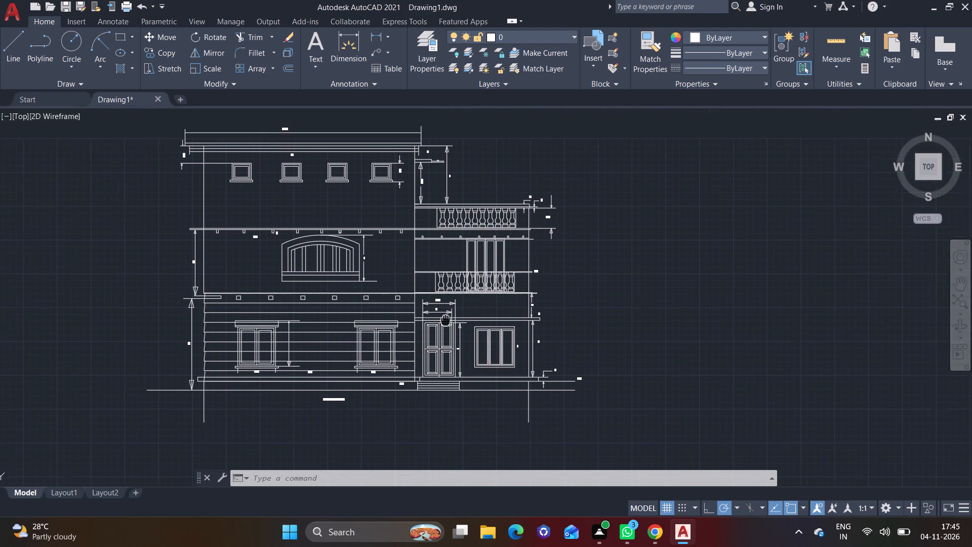
middle_click_drag(445, 324, 450, 341)
middle_click_drag(455, 336, 522, 345)
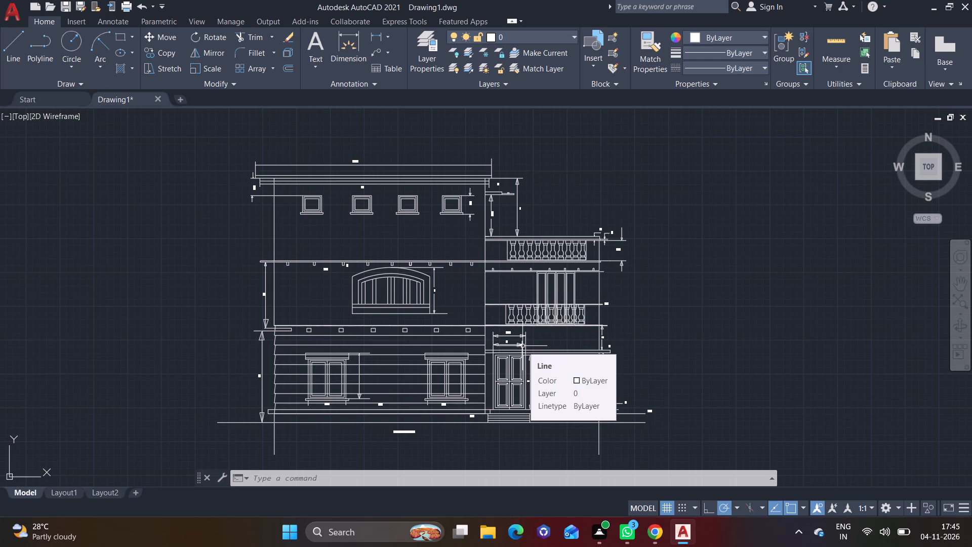
middle_click_drag(492, 356, 527, 339)
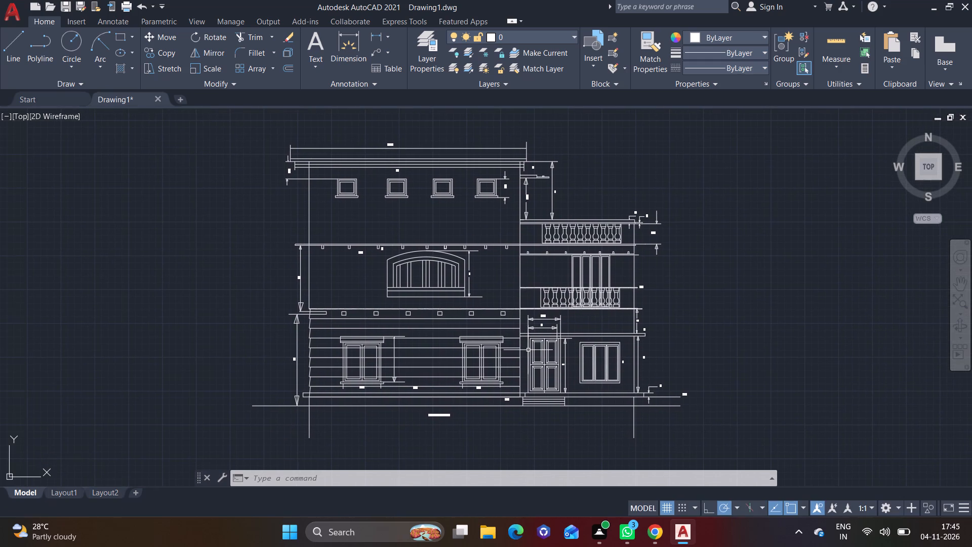
middle_click_drag(530, 361, 539, 362)
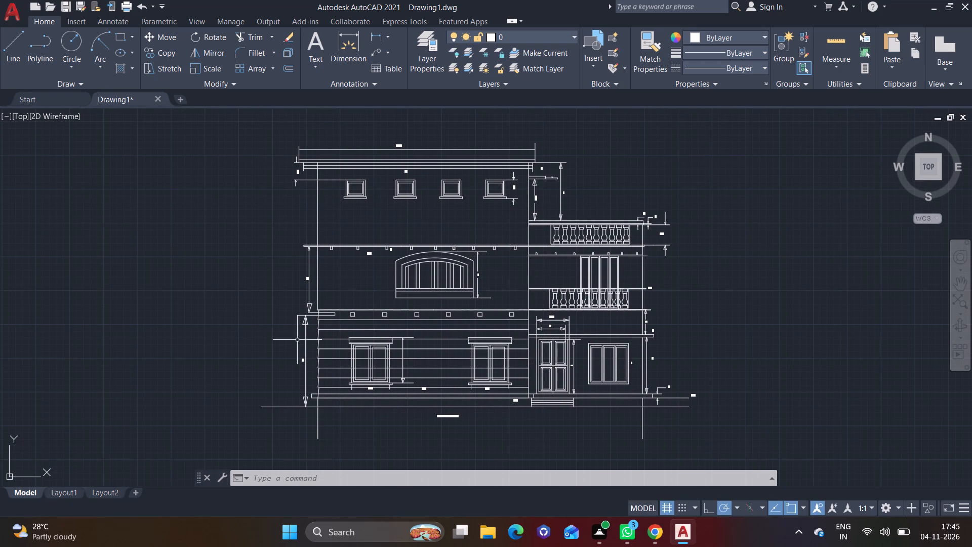
Save the drawing to the Desktop under the name XX.
key("ctrl+s")
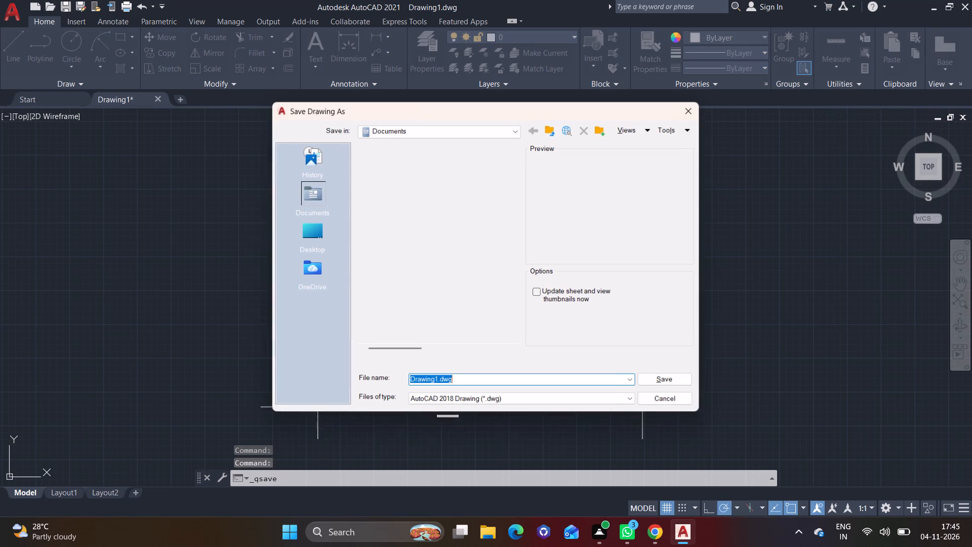
type("XX")
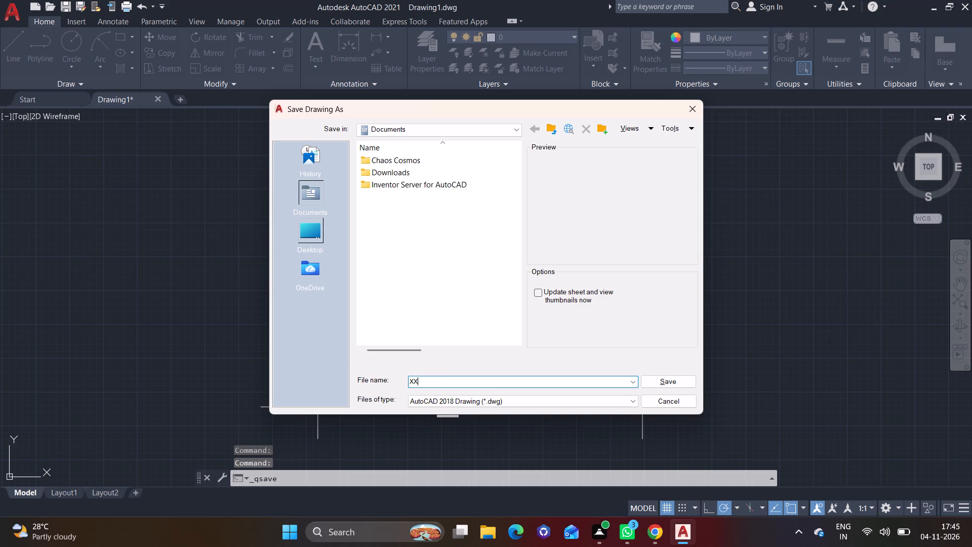
left_click(324, 233)
left_click(660, 381)
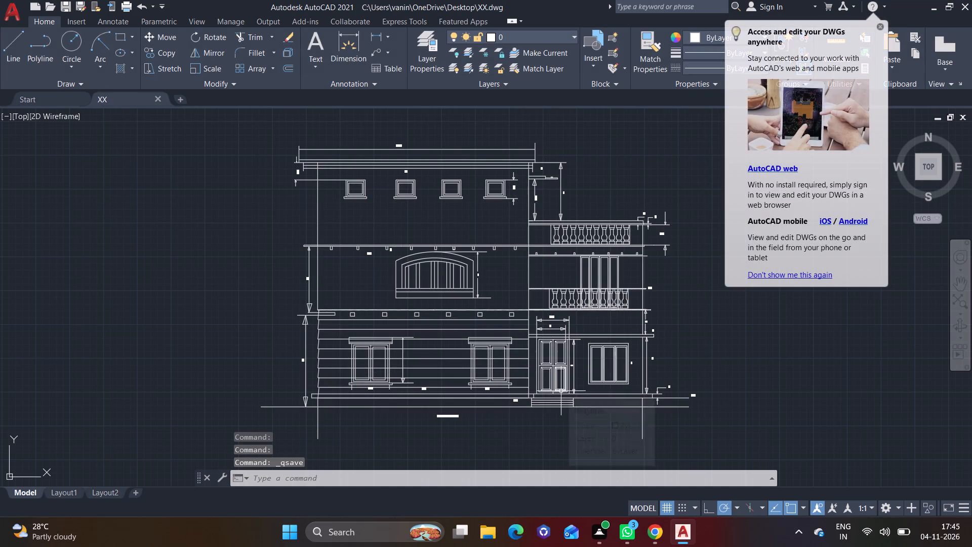
Set up a plot with the AutoCAD PDF (High Quality Print).pc3 plotter and a window plot area enclosing the whole elevation.
key("ctrl+p")
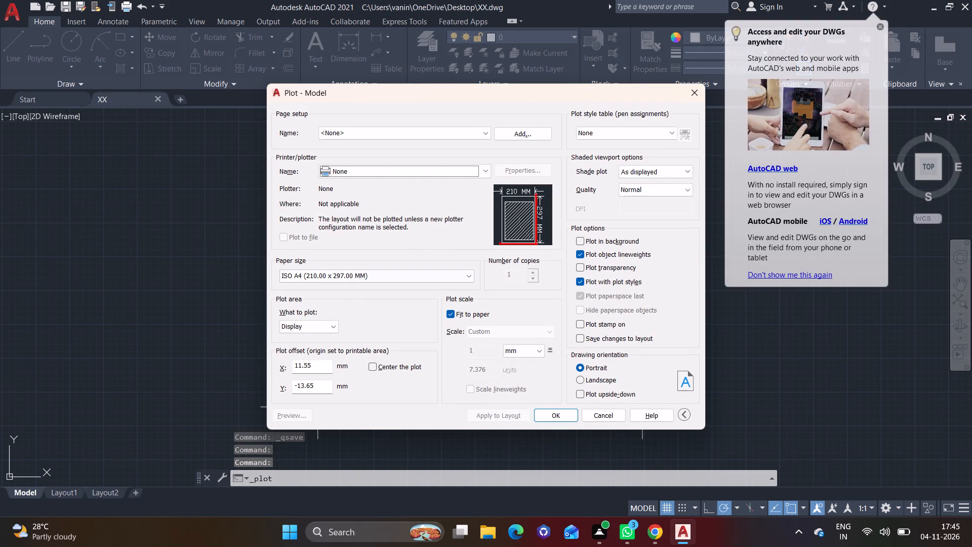
left_click(365, 171)
left_click(388, 226)
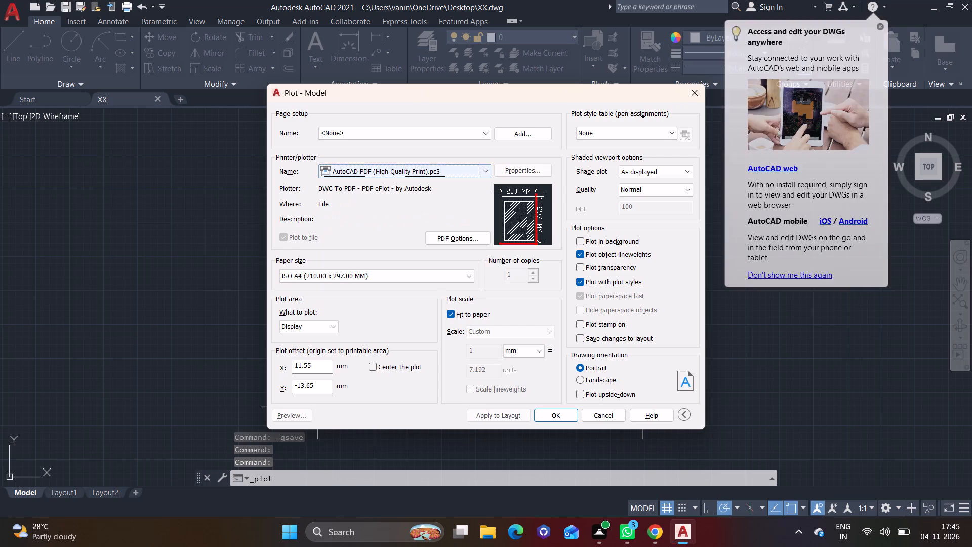
left_click(331, 324)
left_click(332, 362)
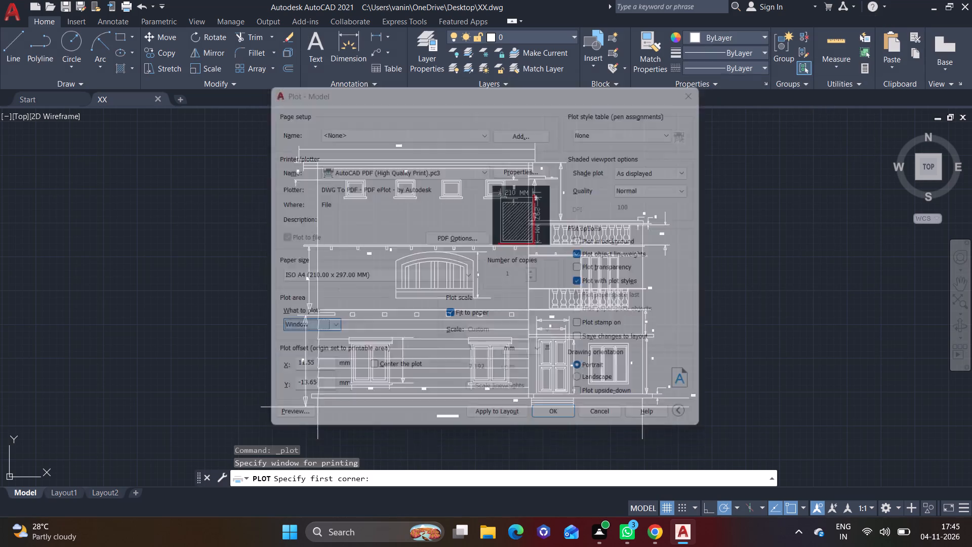
left_click(260, 123)
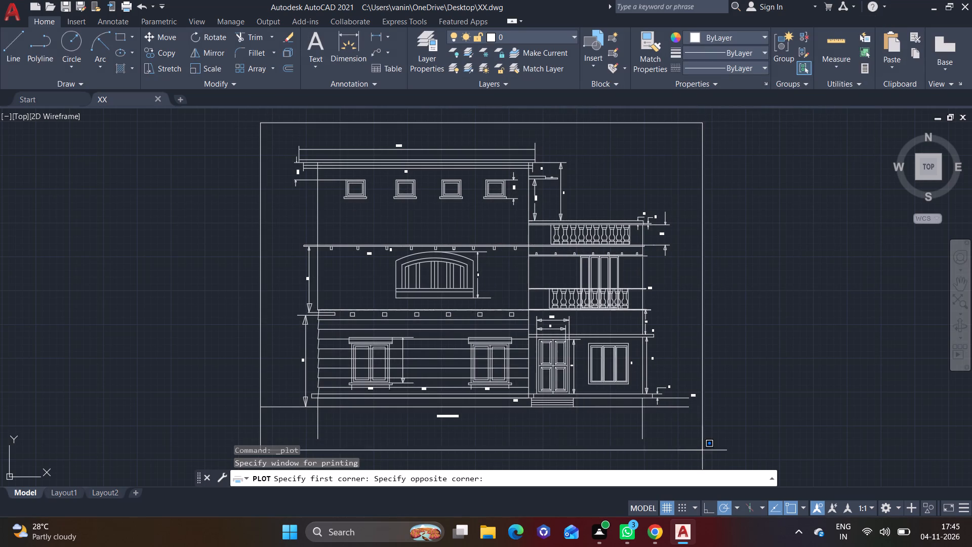
left_click(708, 446)
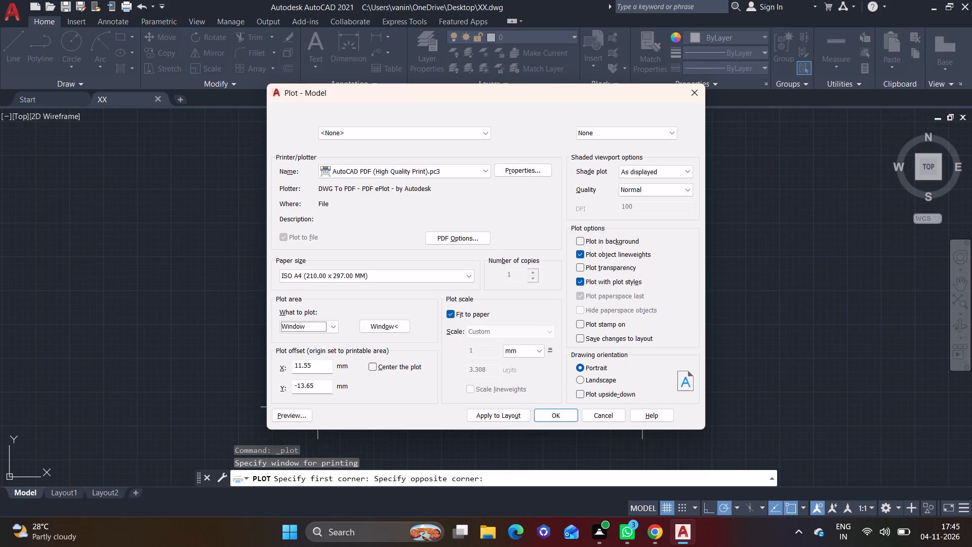
Plot the elevation to a PDF file named XX1 on the Desktop.
left_click(558, 416)
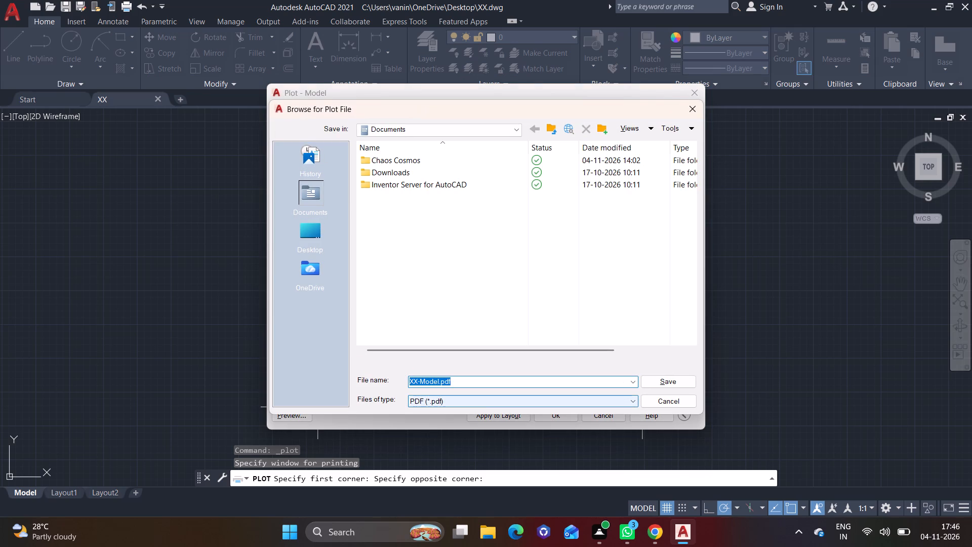
type("XX1")
left_click(314, 230)
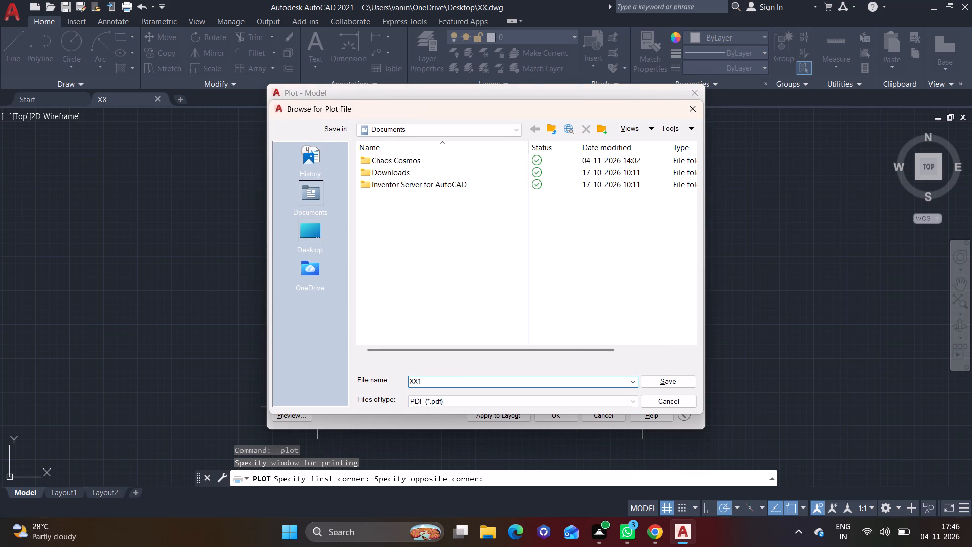
left_click(658, 380)
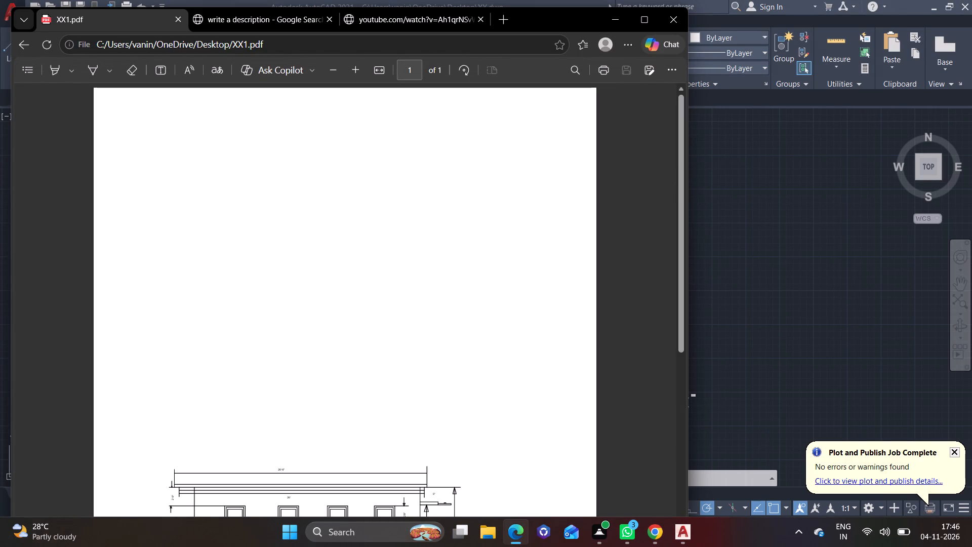
Print the XX1 PDF from Microsoft Edge with Microsoft Print to PDF, saving the output as XX2 on the Desktop.
scroll(472, 267, "down", 5)
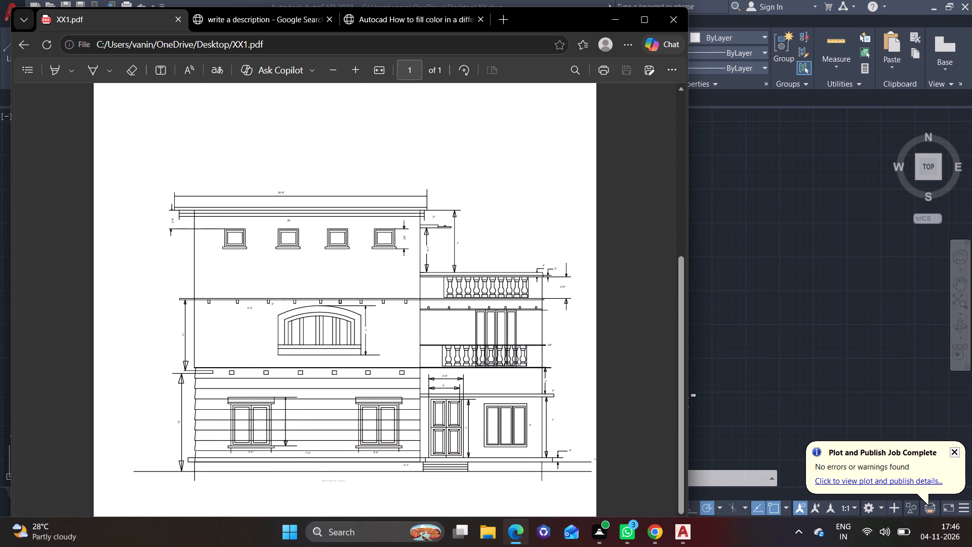
left_click(600, 66)
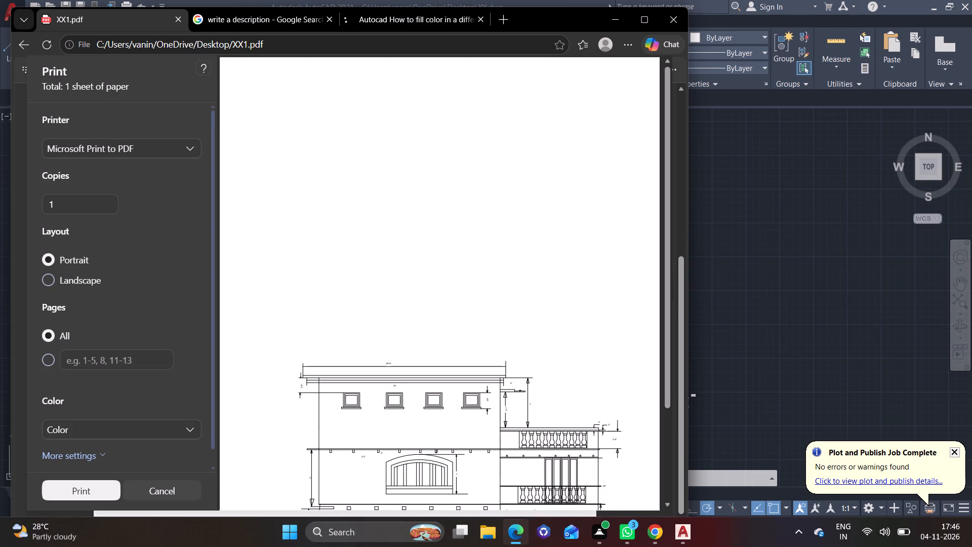
left_click(85, 487)
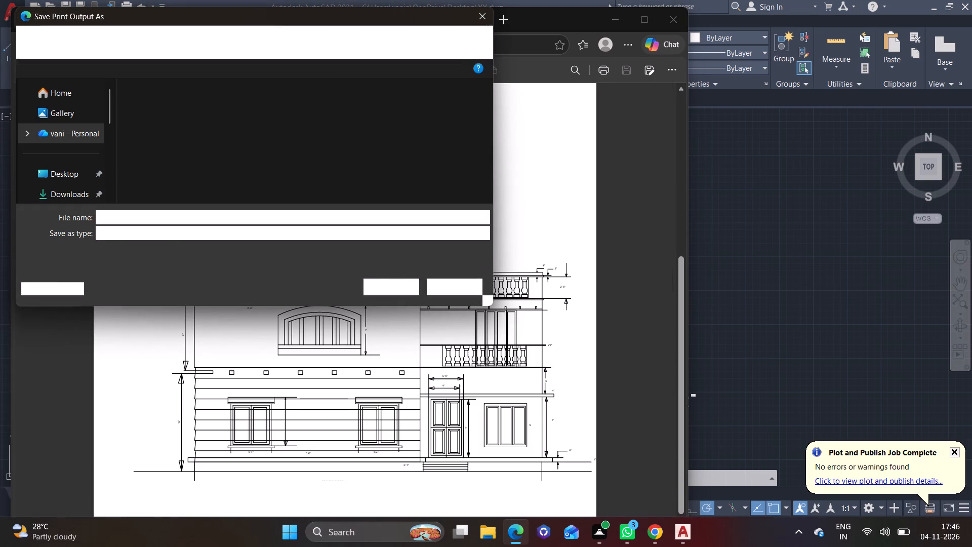
type("XX")
key("2")
left_click(78, 174)
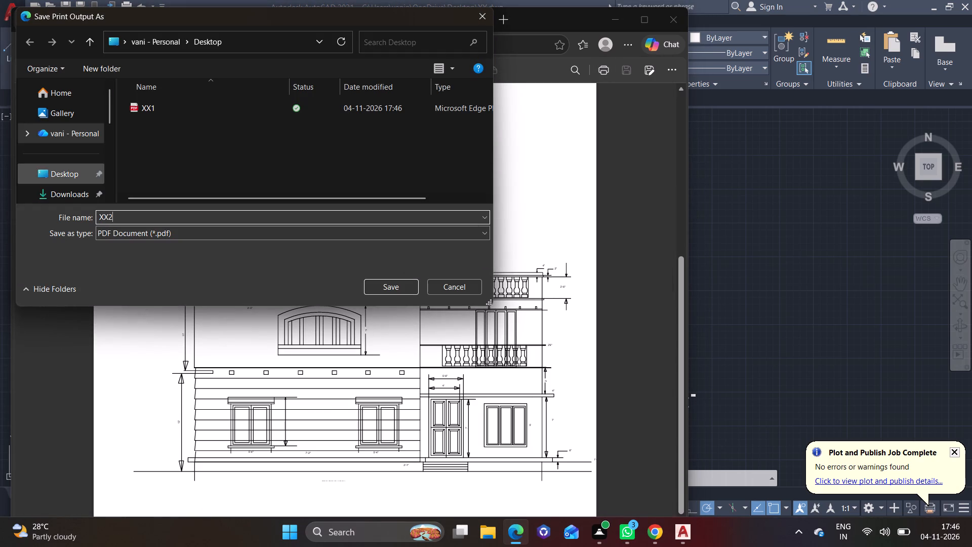
left_click(375, 289)
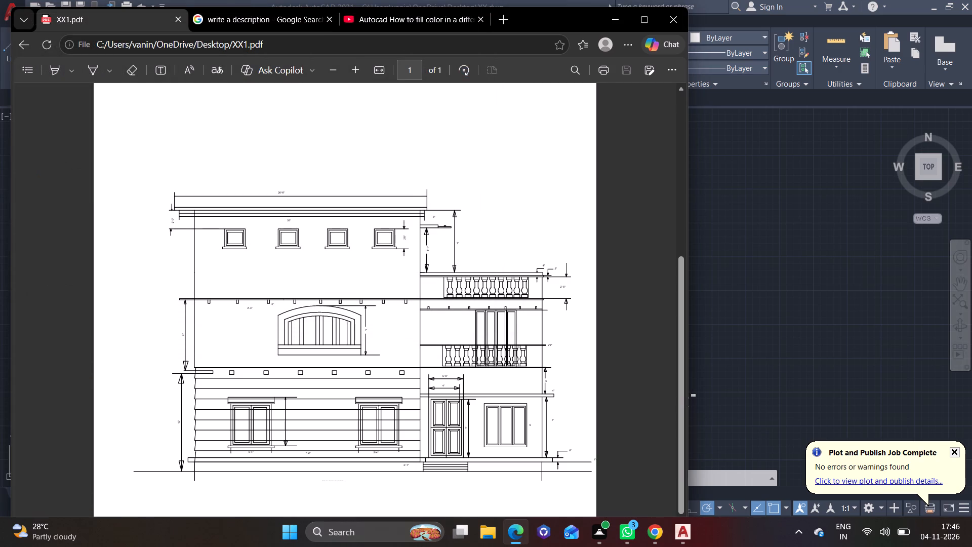
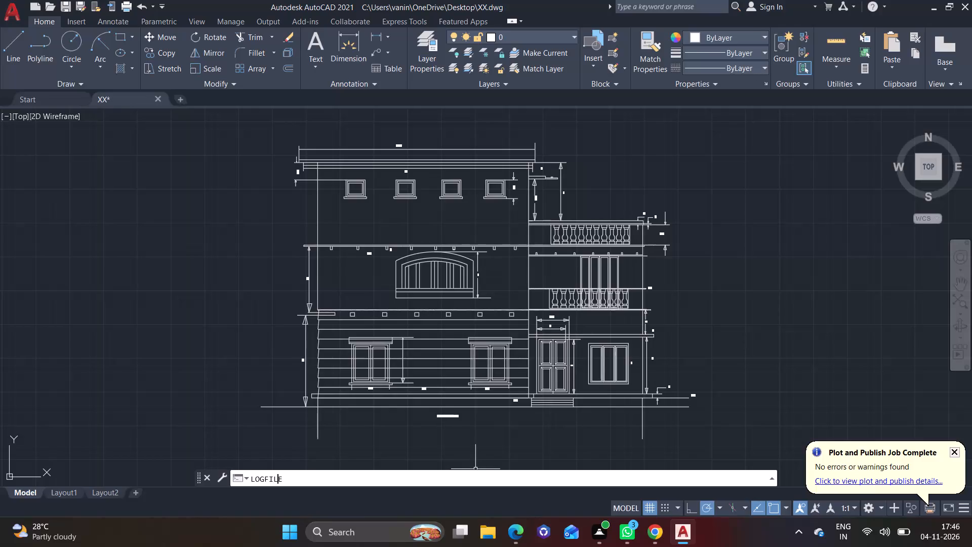
Run the LOGFILE command in the XX drawing.
key("Return")
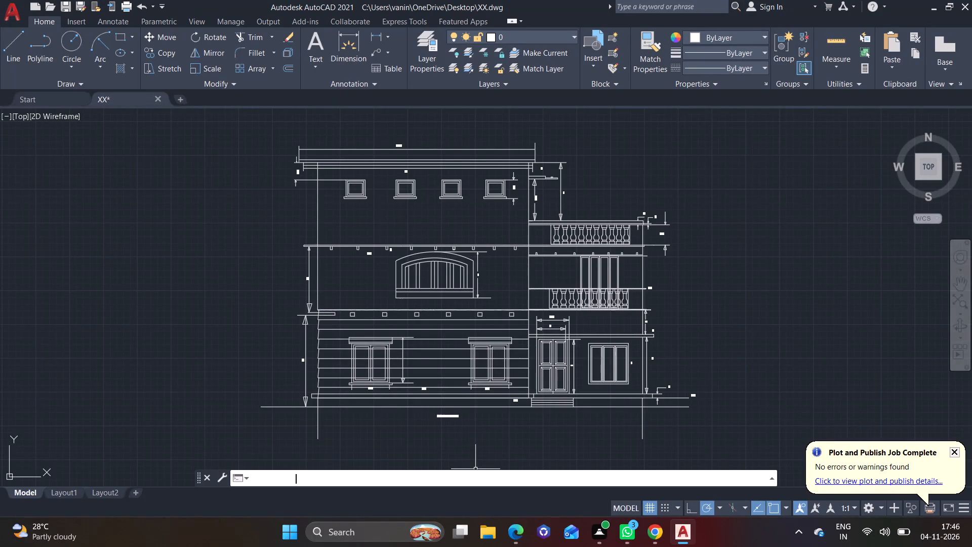